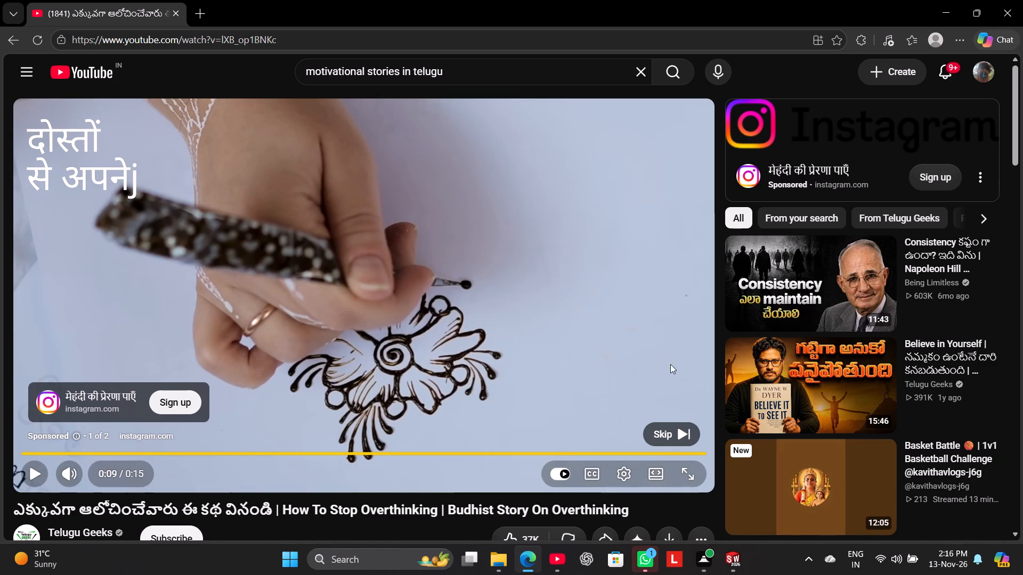
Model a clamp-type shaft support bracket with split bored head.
Skip the advertisement so the Telugu story video about overthinking plays.
{"action": "left_click", "coordinate": [674, 439]}
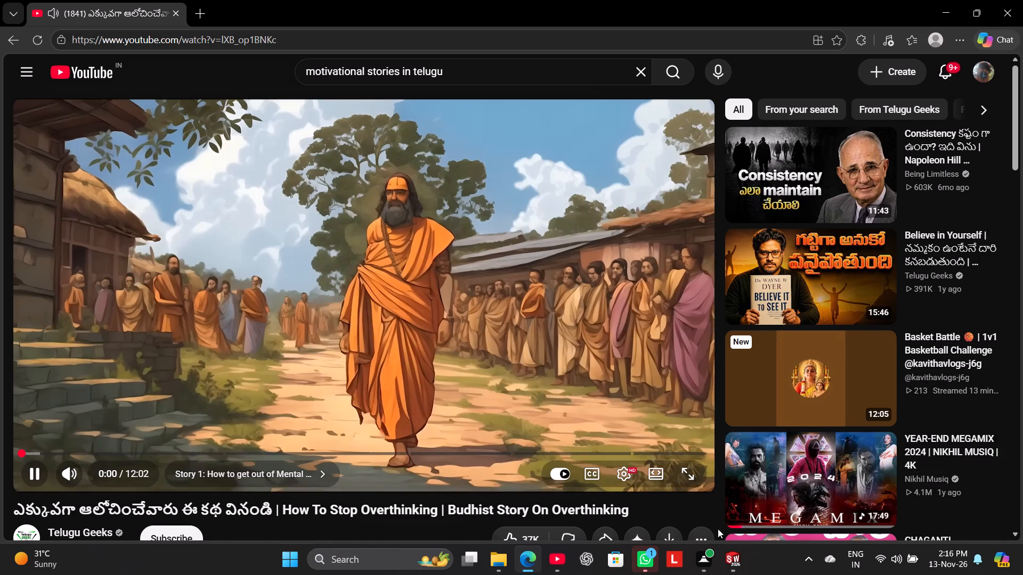
Switch from the browser to SOLIDWORKS Design 2026.
{"action": "left_click", "coordinate": [733, 556]}
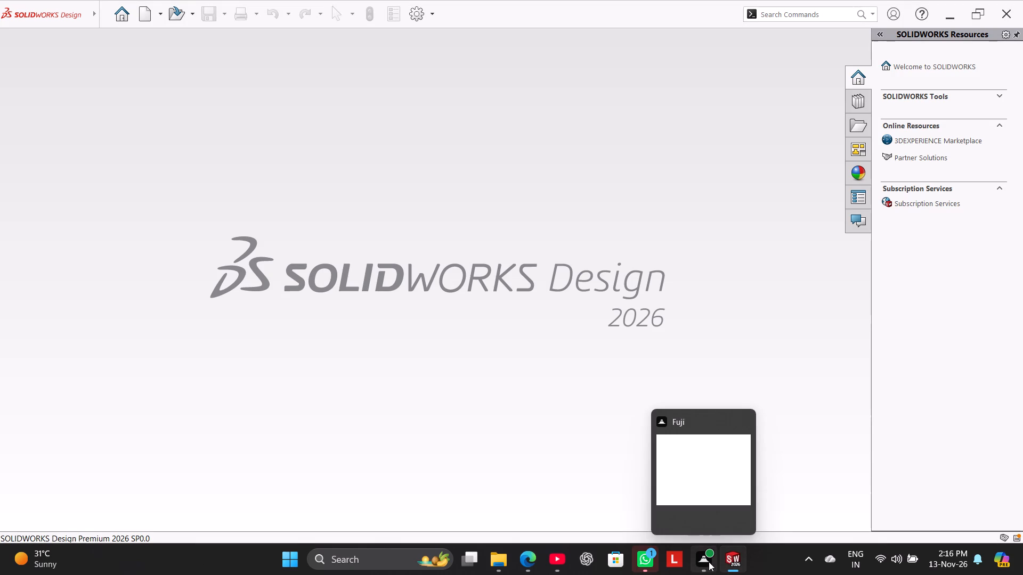
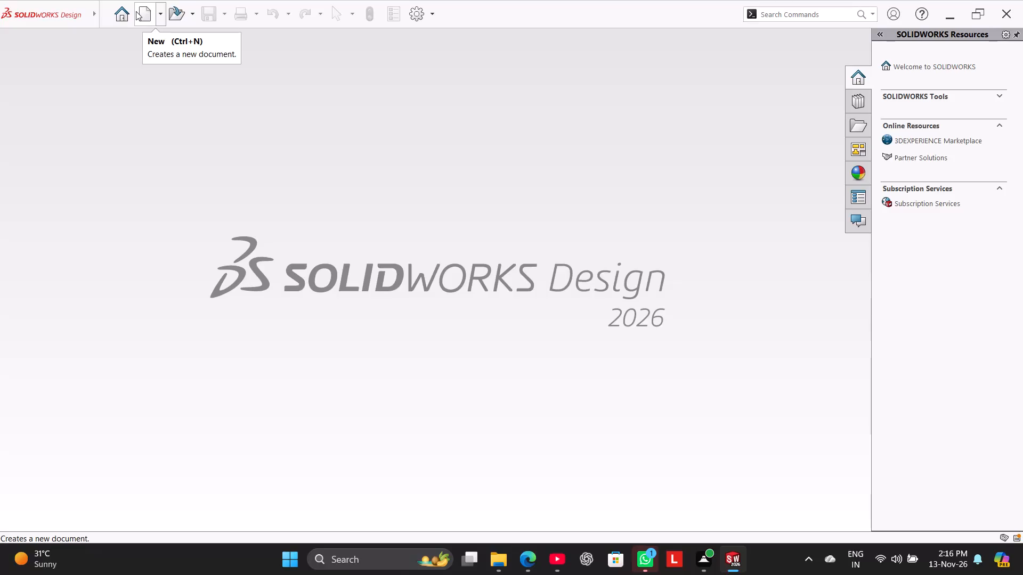
Create a new part document.
{"action": "left_click", "coordinate": [143, 18]}
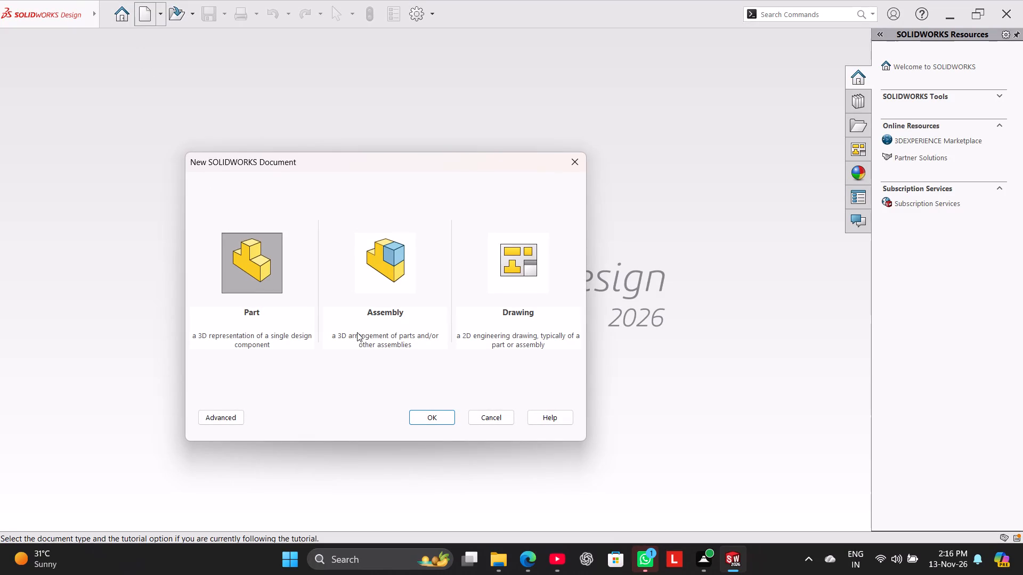
{"action": "left_click", "coordinate": [441, 414]}
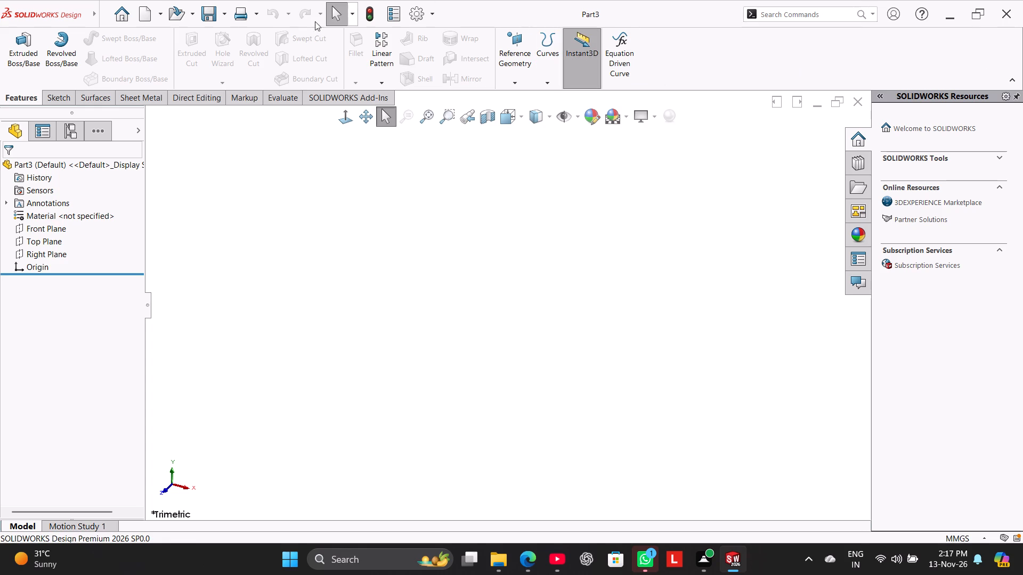
Start a sketch on the Right Plane and draw a corner rectangle about 66 mm tall from the origin.
{"action": "left_click", "coordinate": [51, 100]}
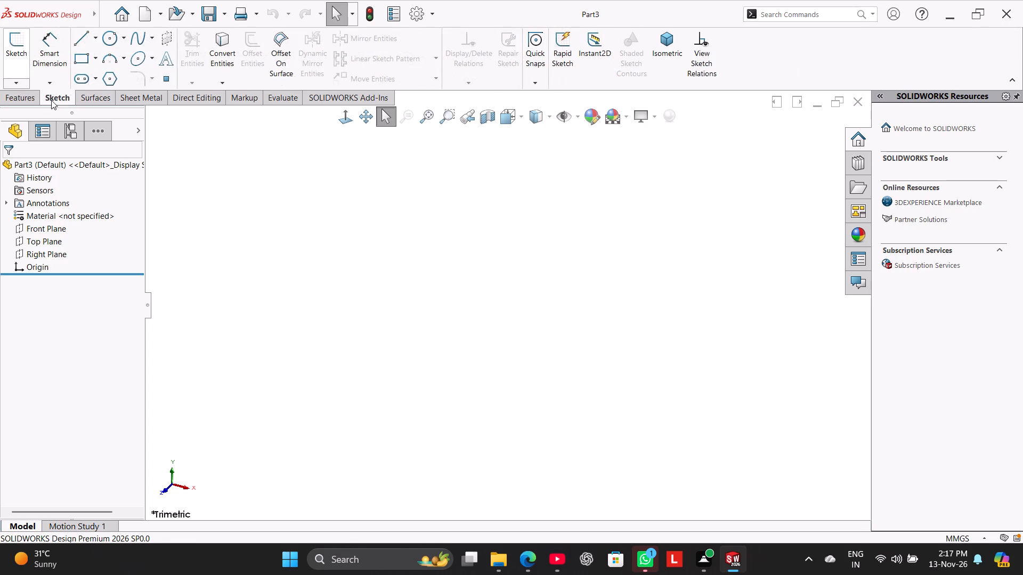
{"action": "left_click", "coordinate": [14, 48]}
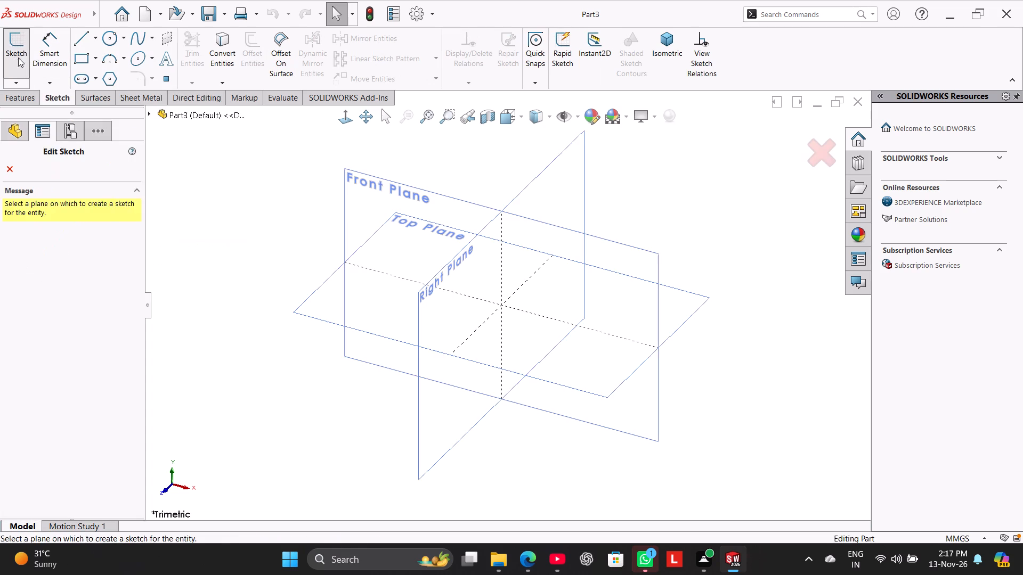
{"action": "left_click", "coordinate": [460, 258]}
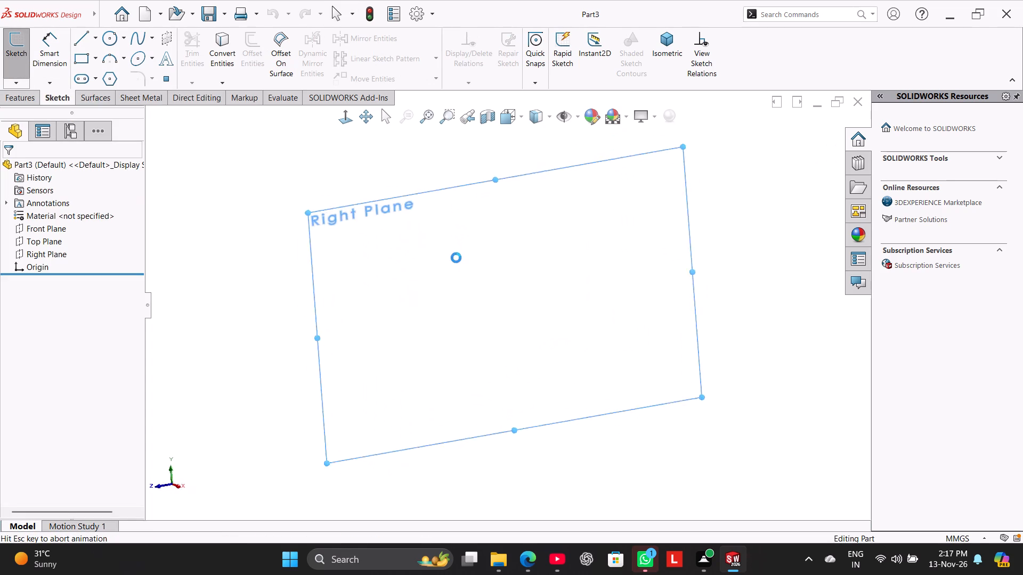
{"action": "left_click", "coordinate": [86, 54]}
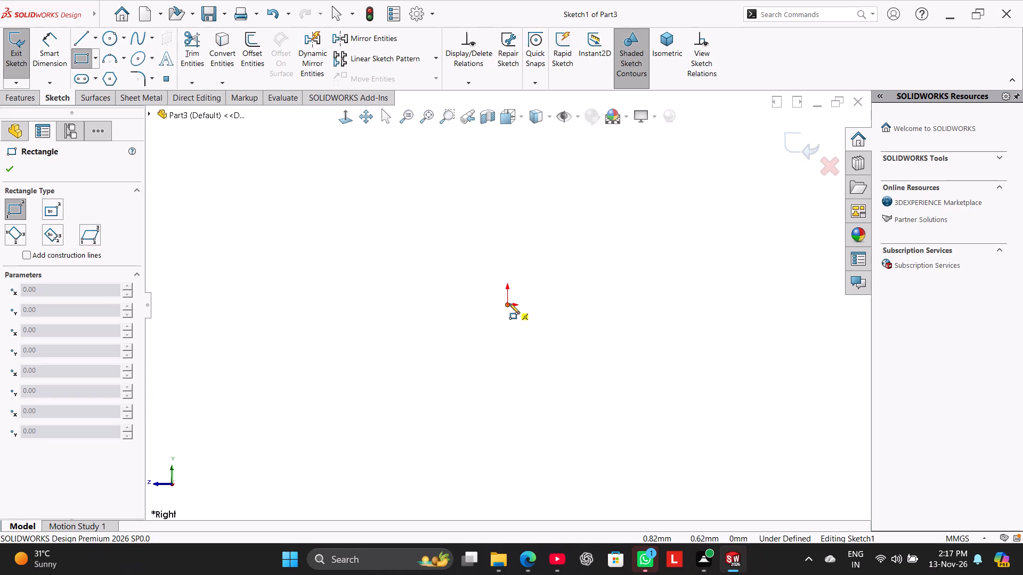
{"action": "left_click", "coordinate": [509, 303]}
{"action": "left_click", "coordinate": [620, 135]}
{"action": "right_click", "coordinate": [684, 216]}
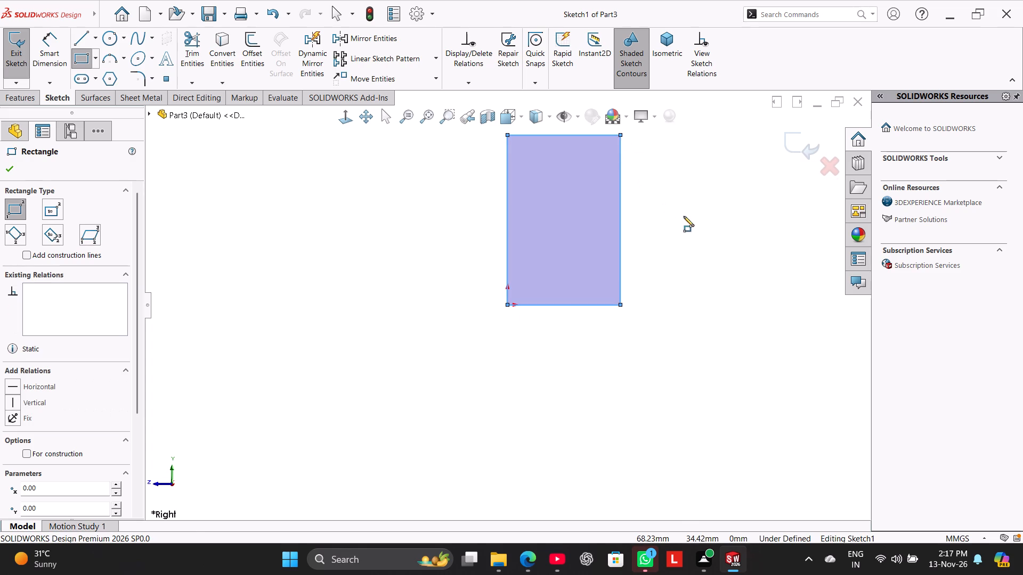
{"action": "left_click", "coordinate": [703, 219]}
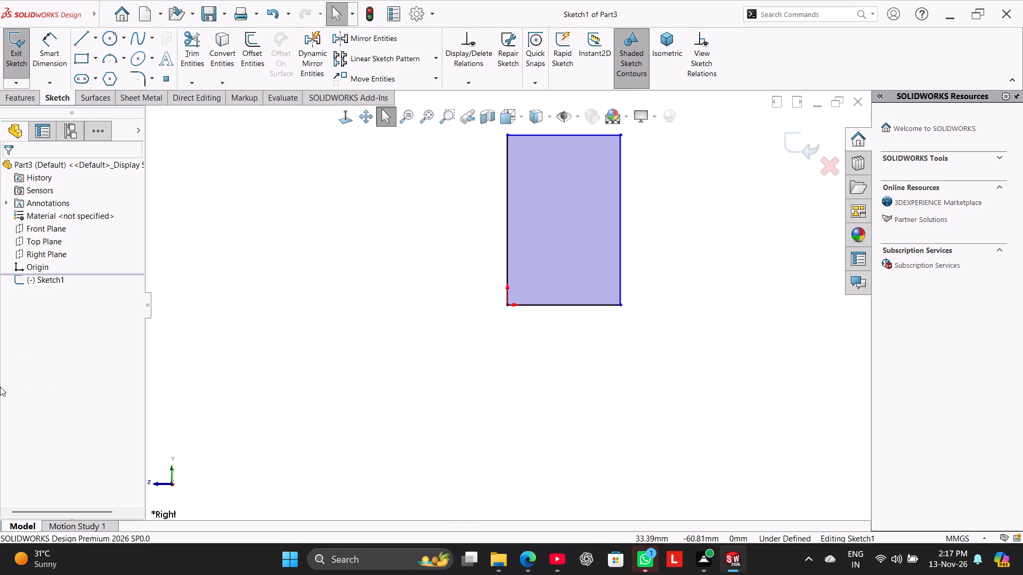
Dimension the rectangle's vertical edge at the origin as 101 mm.
{"action": "scroll", "coordinate": [680, 203], "scroll_direction": "up", "scroll_amount": 3}
{"action": "scroll", "coordinate": [565, 190], "scroll_direction": "down", "scroll_amount": 3}
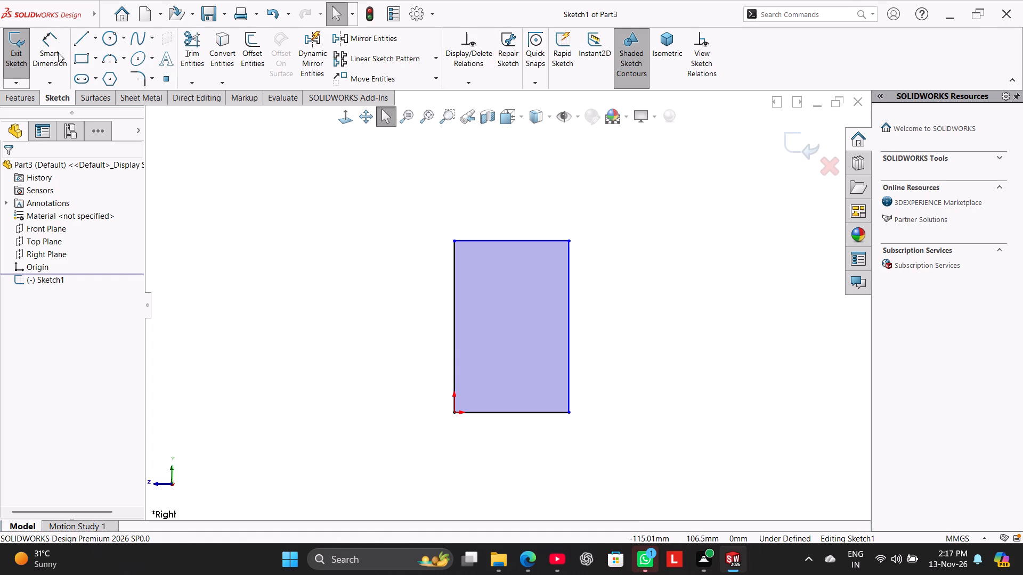
{"action": "left_click", "coordinate": [58, 53]}
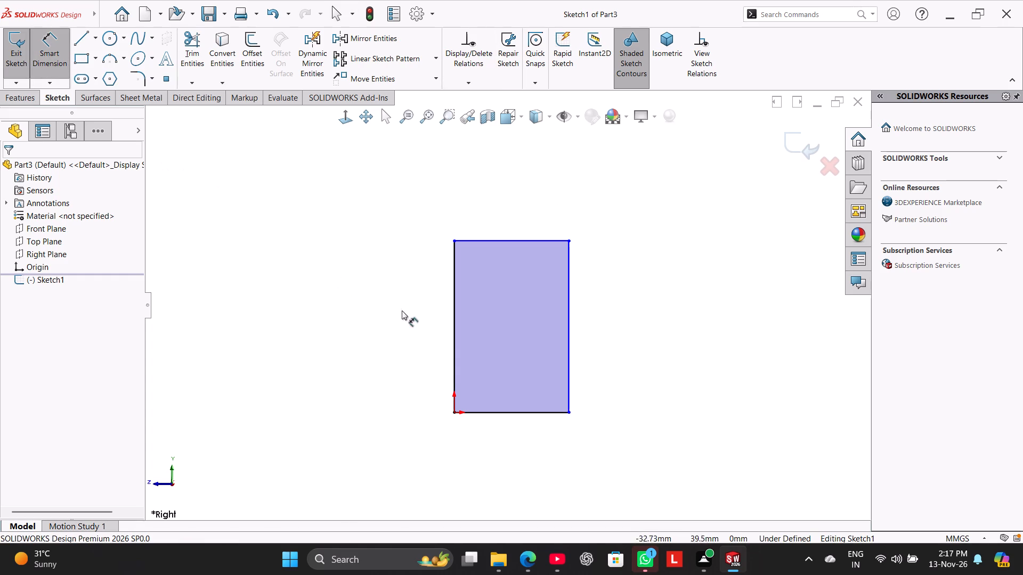
{"action": "left_click", "coordinate": [451, 304]}
{"action": "left_click", "coordinate": [348, 319]}
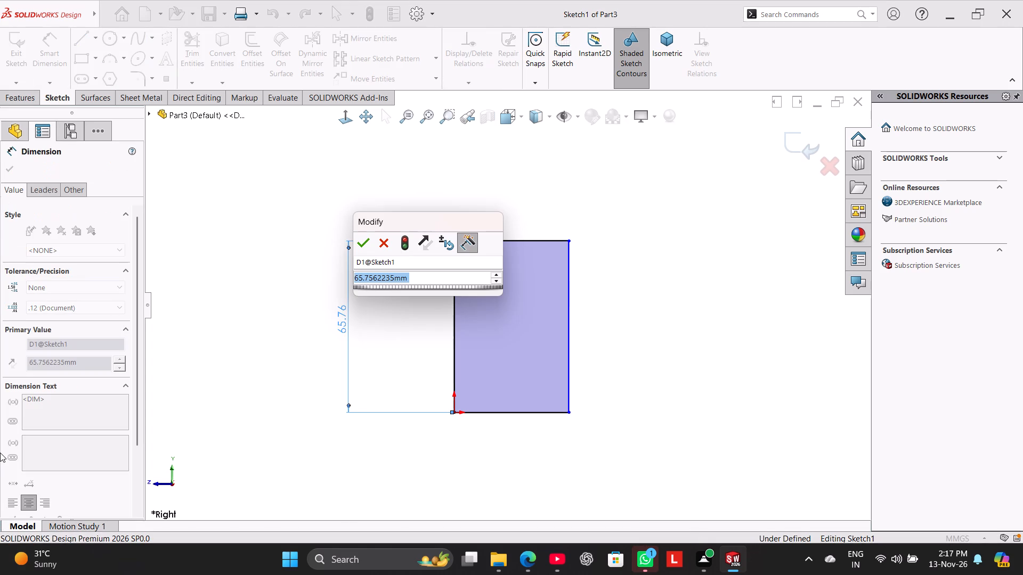
{"action": "type", "text": "101"}
{"action": "key", "text": "Return"}
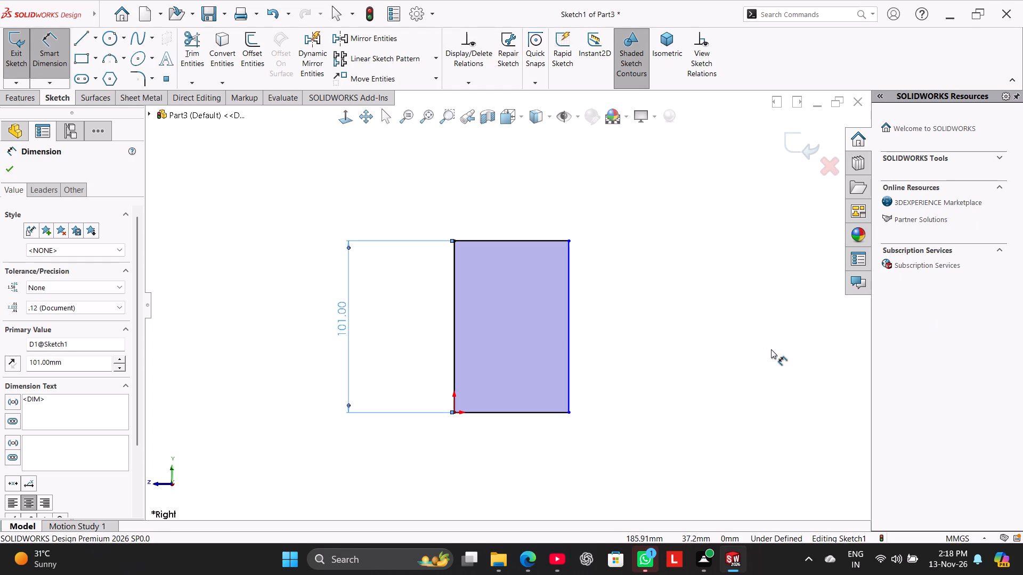
Set the rectangle's height dimension to 104 mm and finish dimensioning.
{"action": "double_click", "coordinate": [338, 313]}
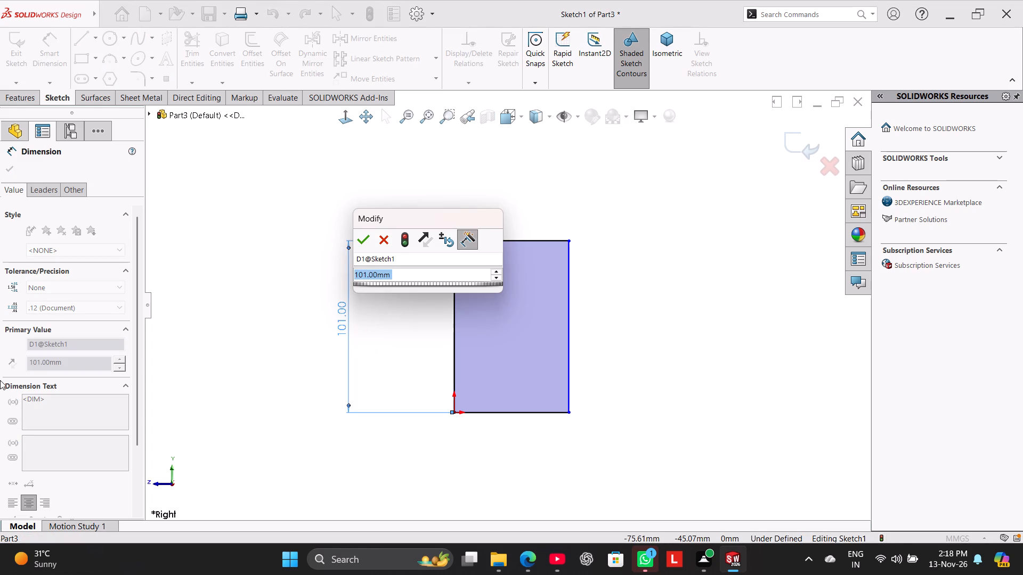
{"action": "type", "text": "104"}
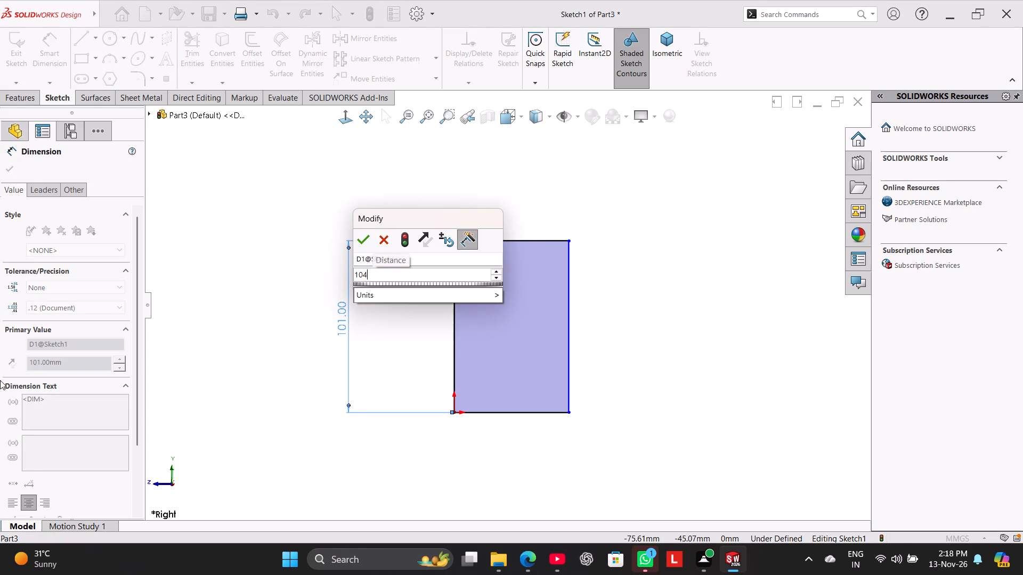
{"action": "key", "text": "Return"}
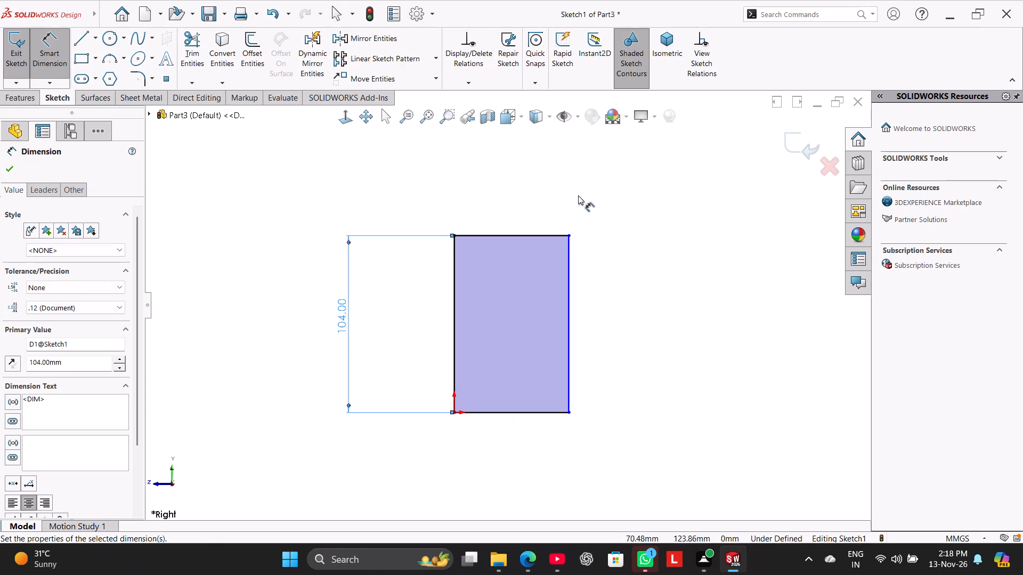
{"action": "right_click", "coordinate": [578, 192]}
{"action": "left_click", "coordinate": [611, 226]}
Delete the rectangle's vertical edge opposite the origin.
{"action": "right_click", "coordinate": [568, 272]}
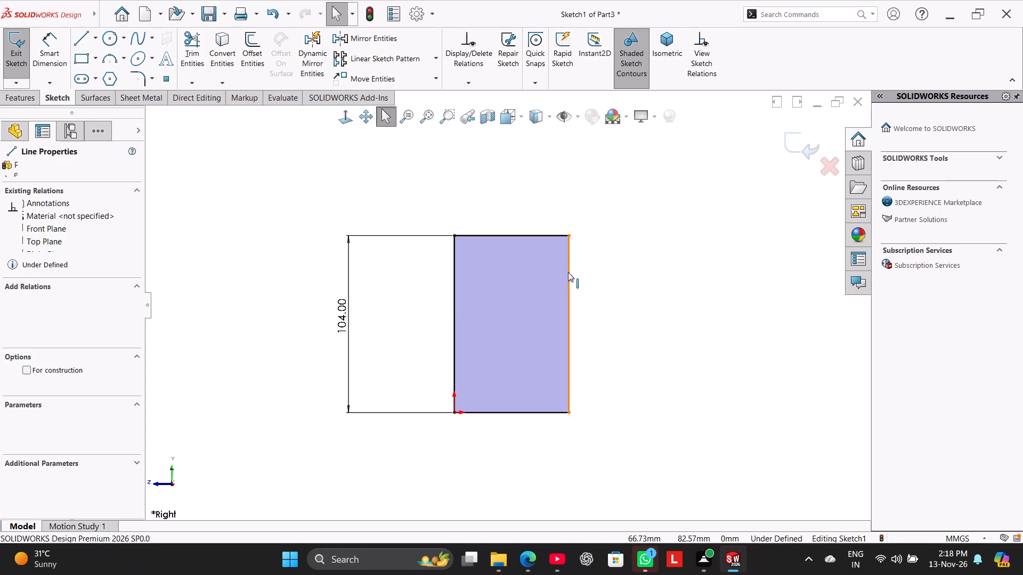
{"action": "left_click", "coordinate": [605, 442]}
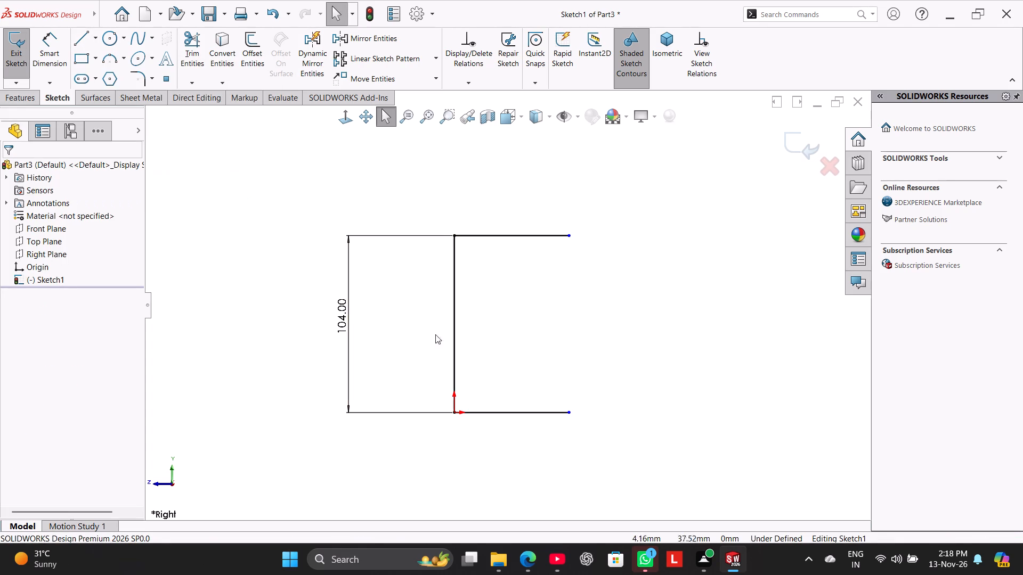
Close the open side with connected lines: up about 21 mm, inward 34 mm, up 24 mm, outward, and slanted 59 mm to the upper corner.
{"action": "left_click", "coordinate": [79, 38]}
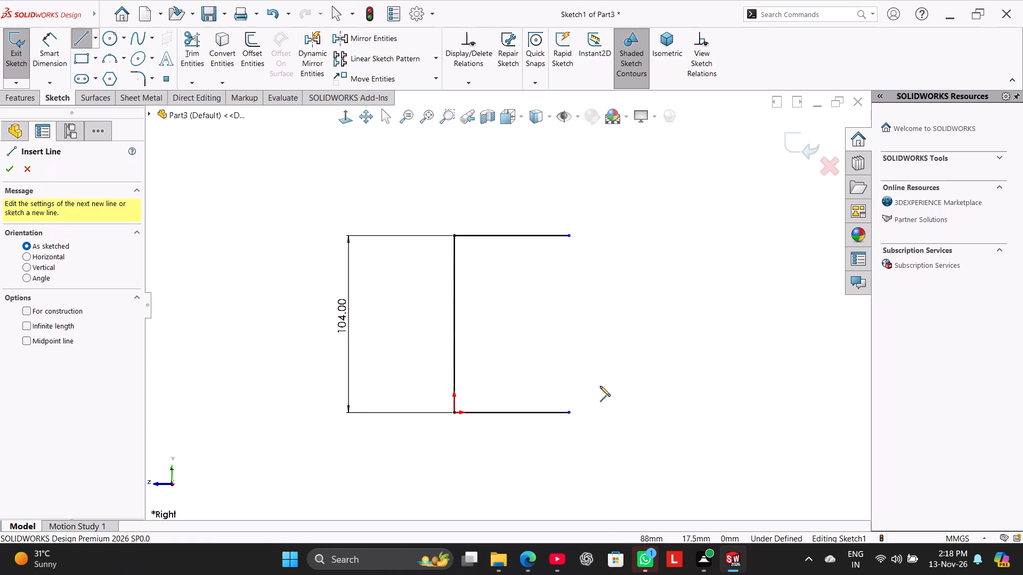
{"action": "left_click", "coordinate": [566, 413]}
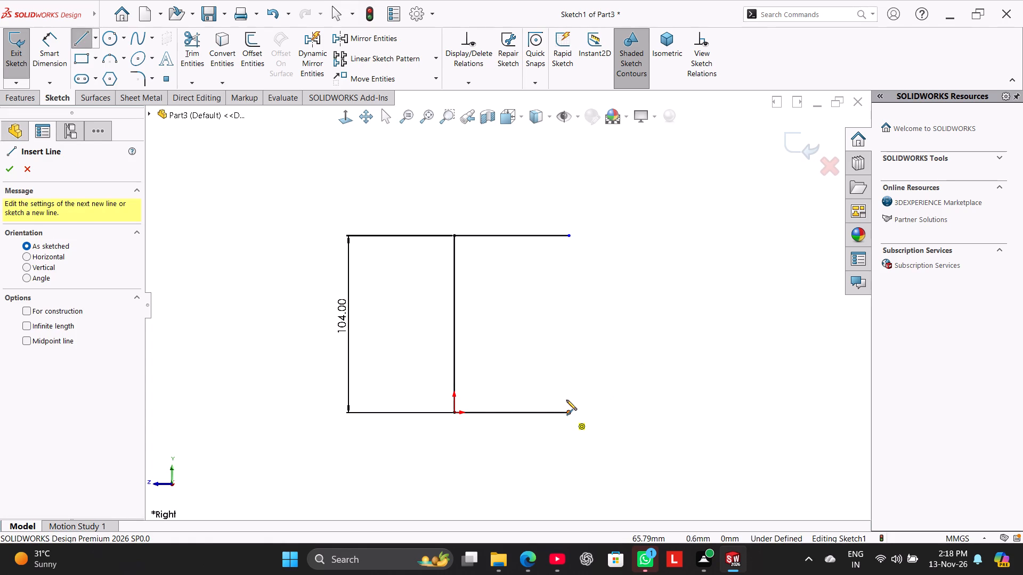
{"action": "left_click", "coordinate": [570, 377]}
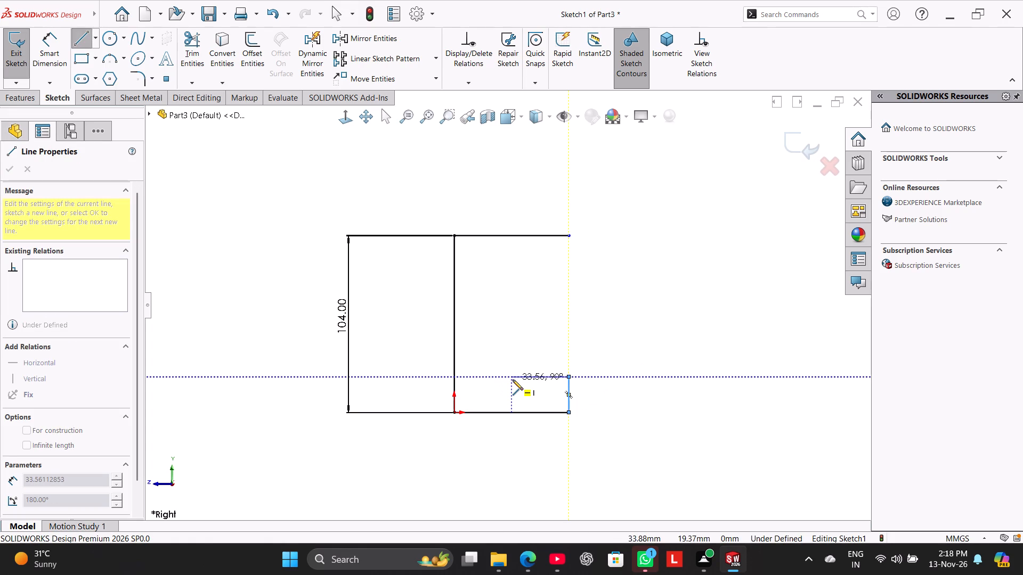
{"action": "left_click", "coordinate": [513, 380]}
{"action": "left_click", "coordinate": [513, 335]}
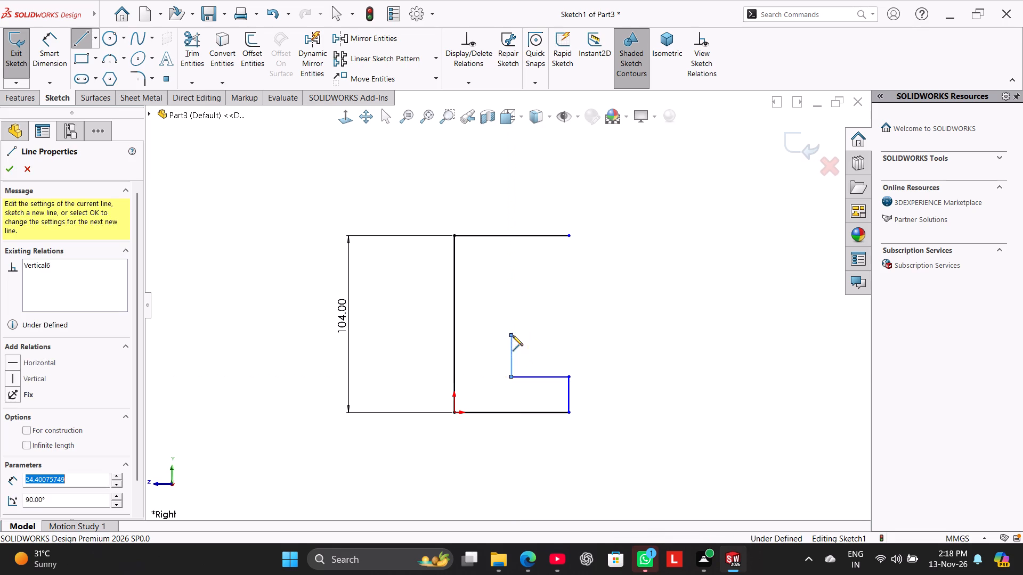
{"action": "left_click", "coordinate": [561, 334]}
{"action": "left_click", "coordinate": [569, 236]}
{"action": "right_click", "coordinate": [619, 281]}
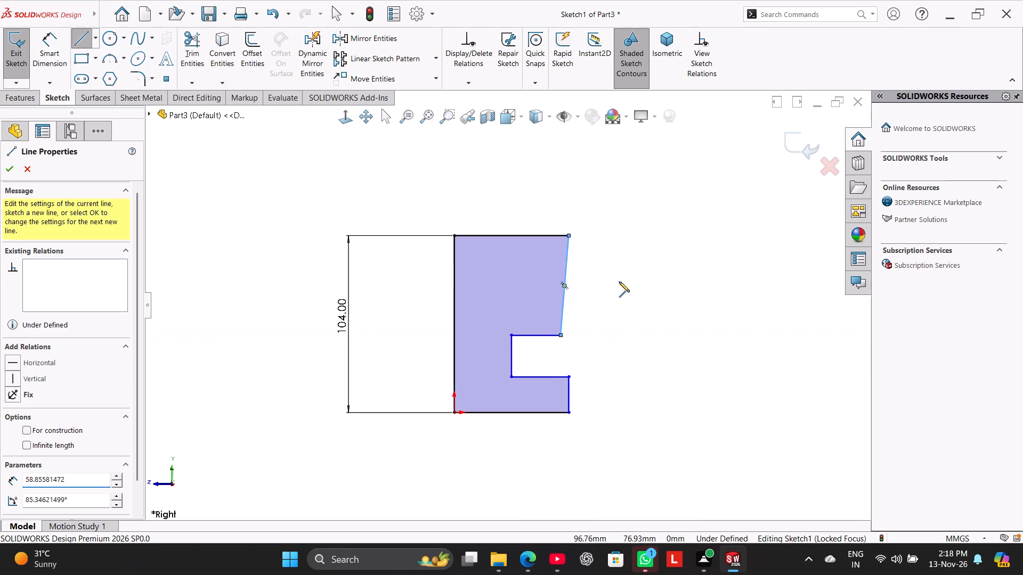
{"action": "left_click", "coordinate": [637, 291]}
Move the short vertical end edge of the lower leg outward so the leg extends well past the upper block.
{"action": "left_click_drag", "start_coordinate": [570, 395], "coordinate": [631, 395]}
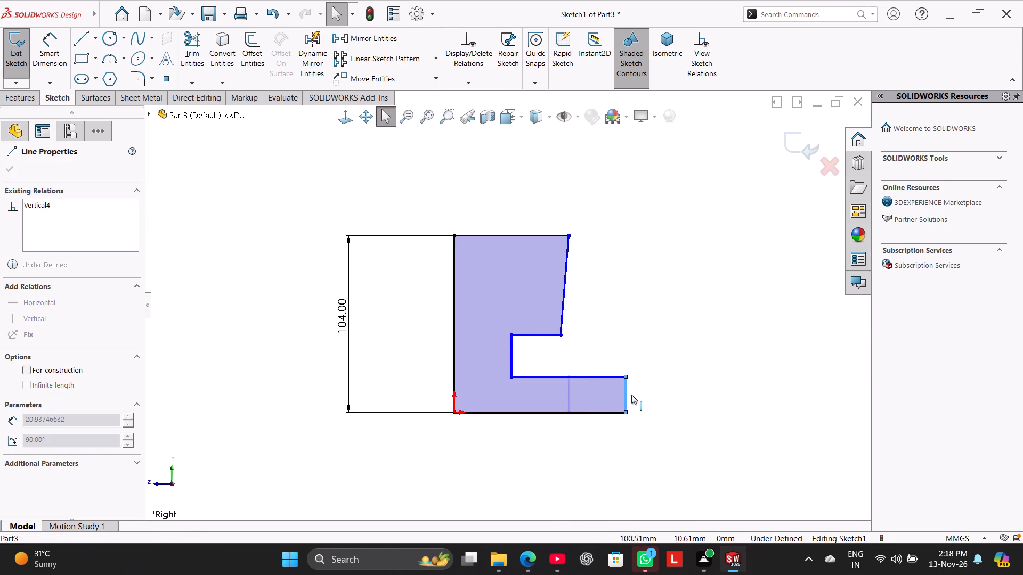
{"action": "left_click_drag", "start_coordinate": [631, 395], "coordinate": [636, 396]}
{"action": "left_click", "coordinate": [592, 307]}
Apply a Vertical relation to the slanted line above the notch.
{"action": "right_click", "coordinate": [564, 293]}
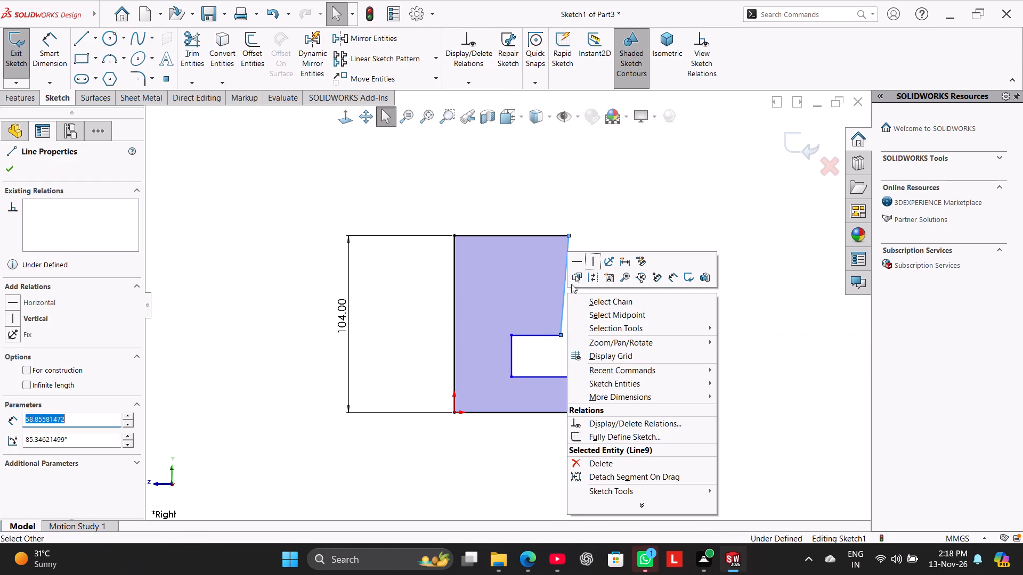
{"action": "left_click", "coordinate": [594, 267]}
{"action": "left_click", "coordinate": [594, 260]}
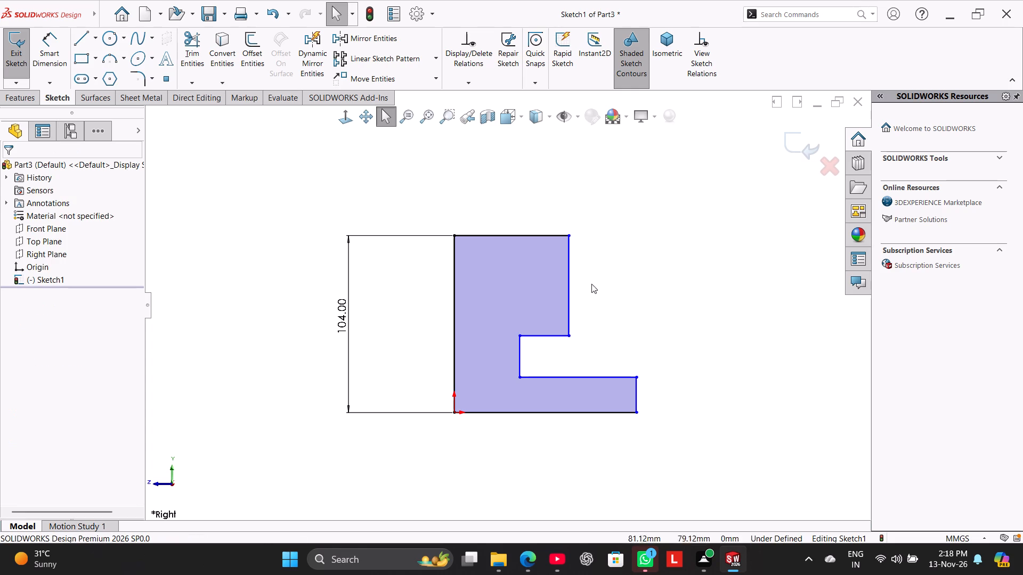
Dimension the lower leg's end edge as 20 mm.
{"action": "left_click", "coordinate": [46, 44]}
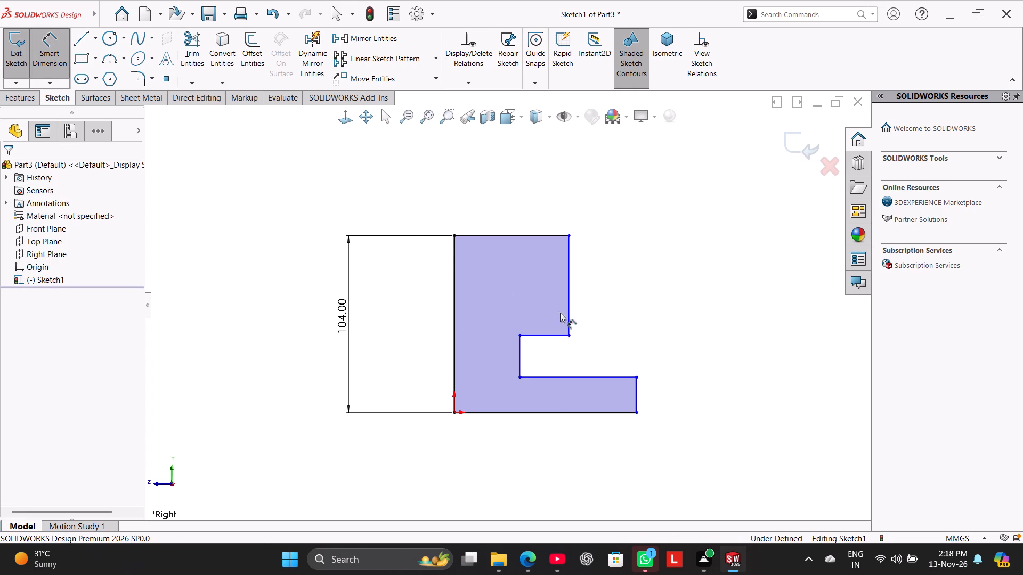
{"action": "left_click_drag", "start_coordinate": [637, 389], "coordinate": [646, 389]}
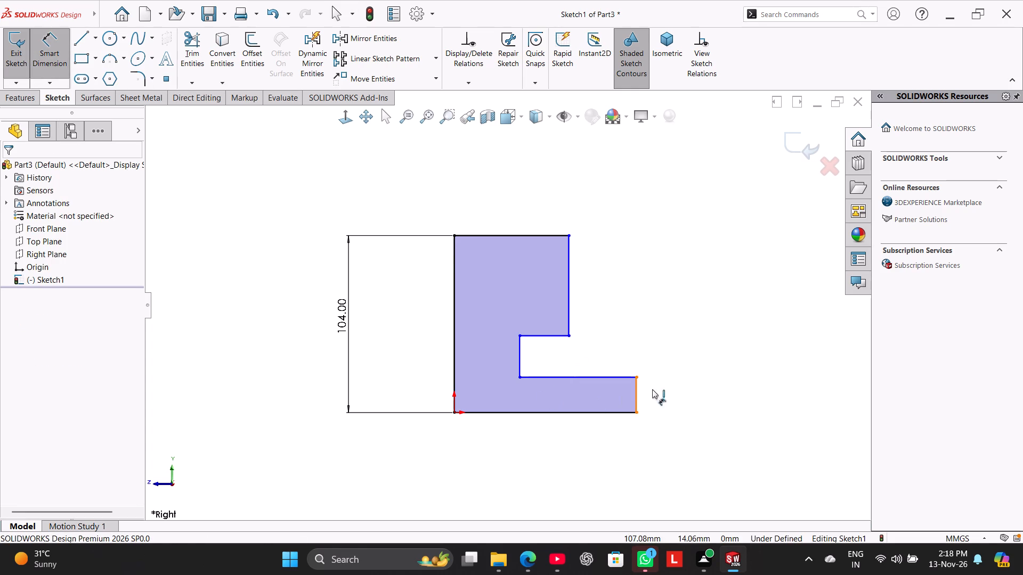
{"action": "left_click", "coordinate": [675, 393]}
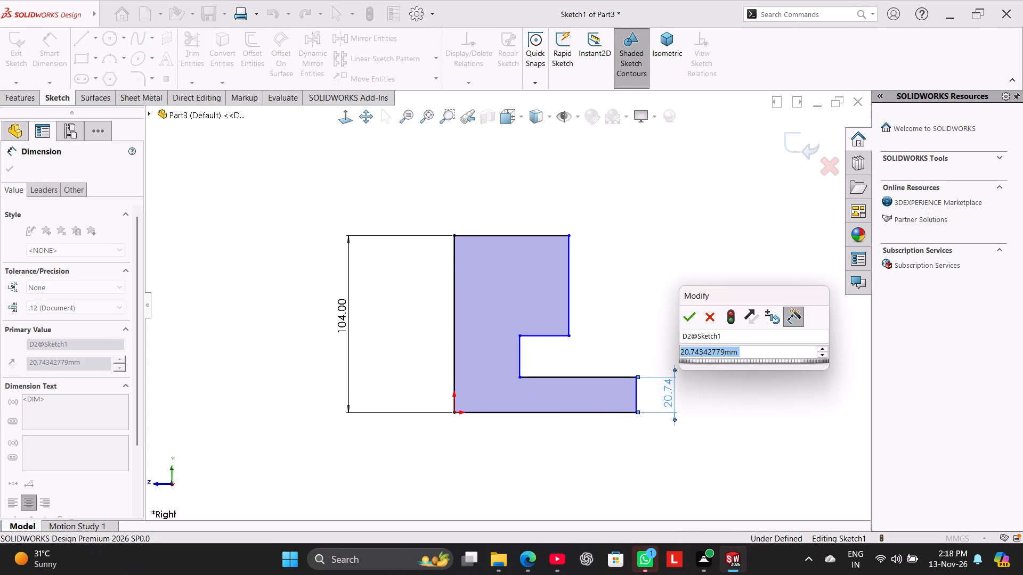
{"action": "type", "text": "20"}
{"action": "key", "text": "Return"}
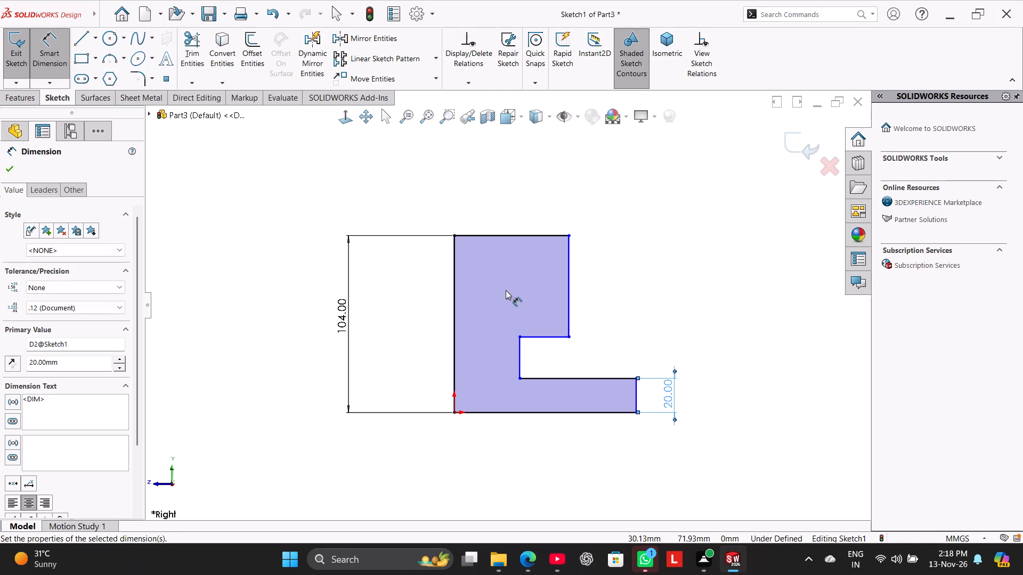
Dimension the notch's inner vertical edge.
{"action": "left_click", "coordinate": [518, 357]}
{"action": "left_click", "coordinate": [505, 359]}
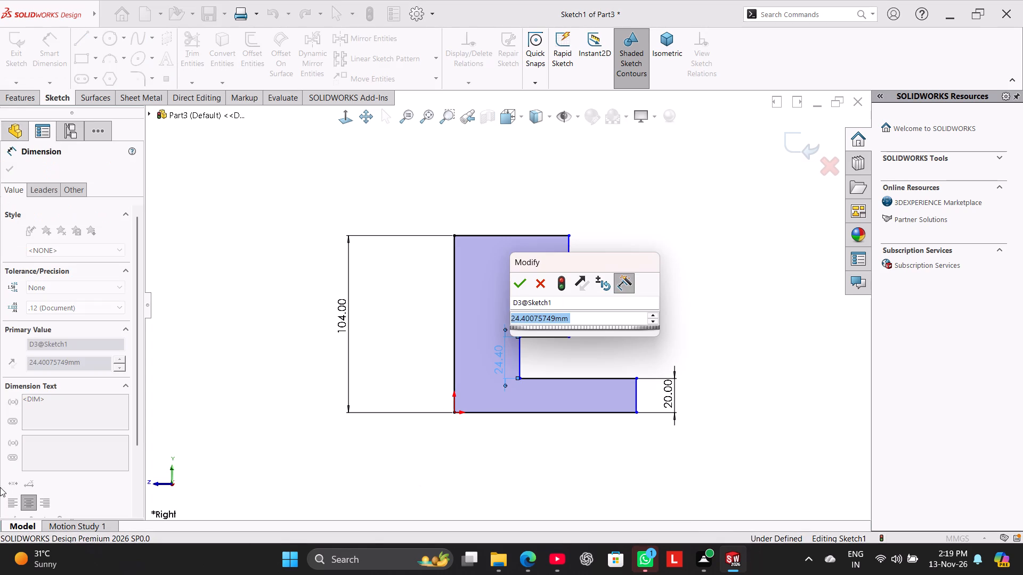
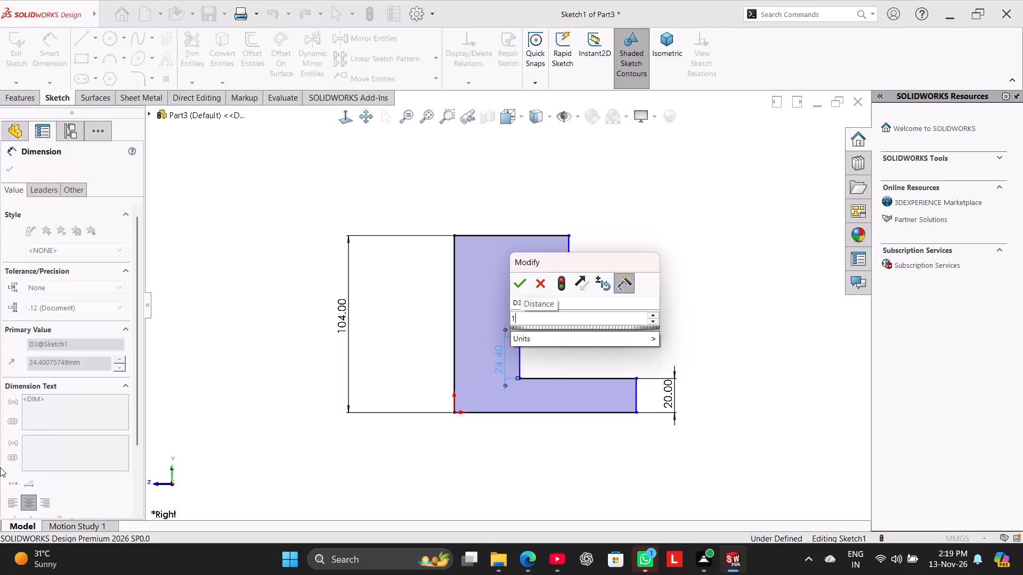
Set the dimension of the notch's inner vertical edge to 14 mm.
{"action": "key", "text": "4"}
{"action": "key", "text": "Return"}
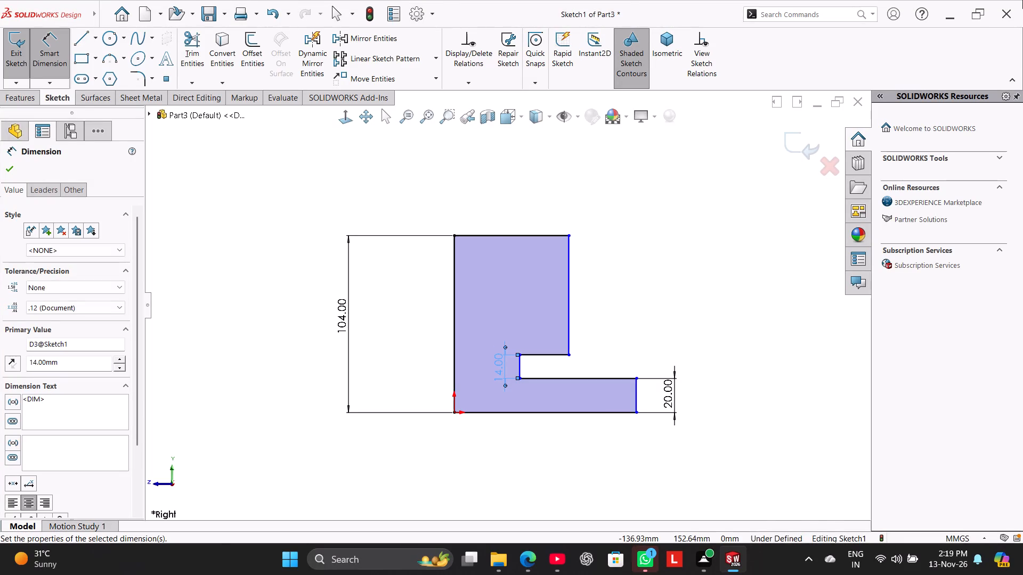
{"action": "left_click", "coordinate": [637, 220]}
{"action": "right_click", "coordinate": [644, 240]}
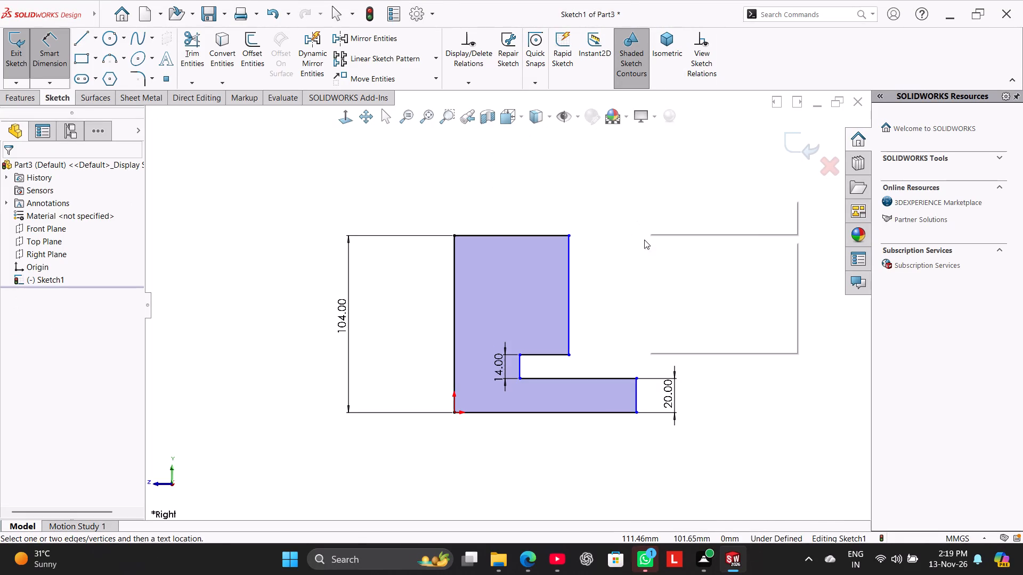
{"action": "left_click", "coordinate": [675, 274]}
{"action": "scroll", "coordinate": [536, 363], "scroll_direction": "up", "scroll_amount": 2}
{"action": "scroll", "coordinate": [518, 333], "scroll_direction": "down", "scroll_amount": 3}
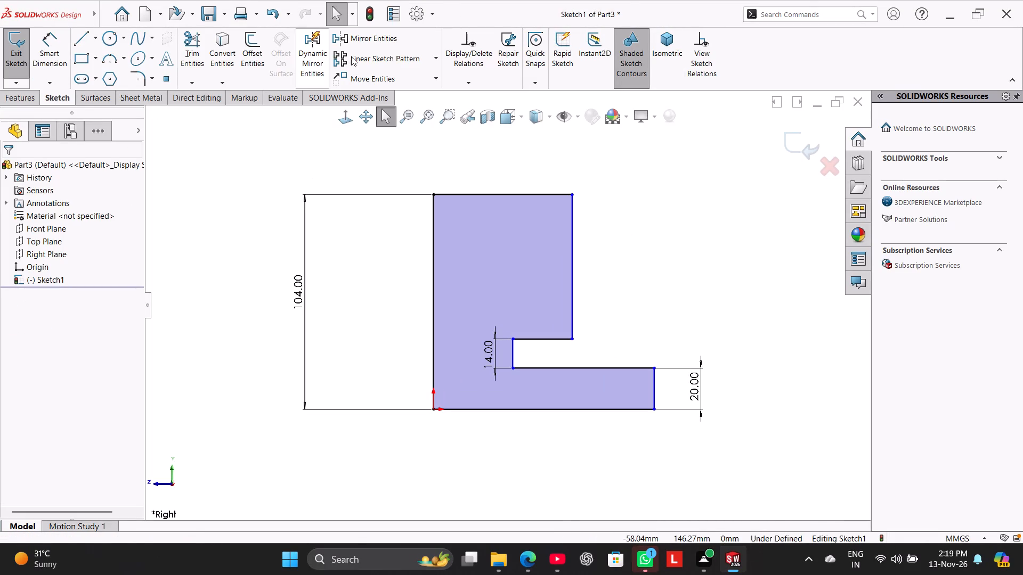
Add 2 mm sketch fillets to the two inner corners of the notch.
{"action": "left_click", "coordinate": [144, 72]}
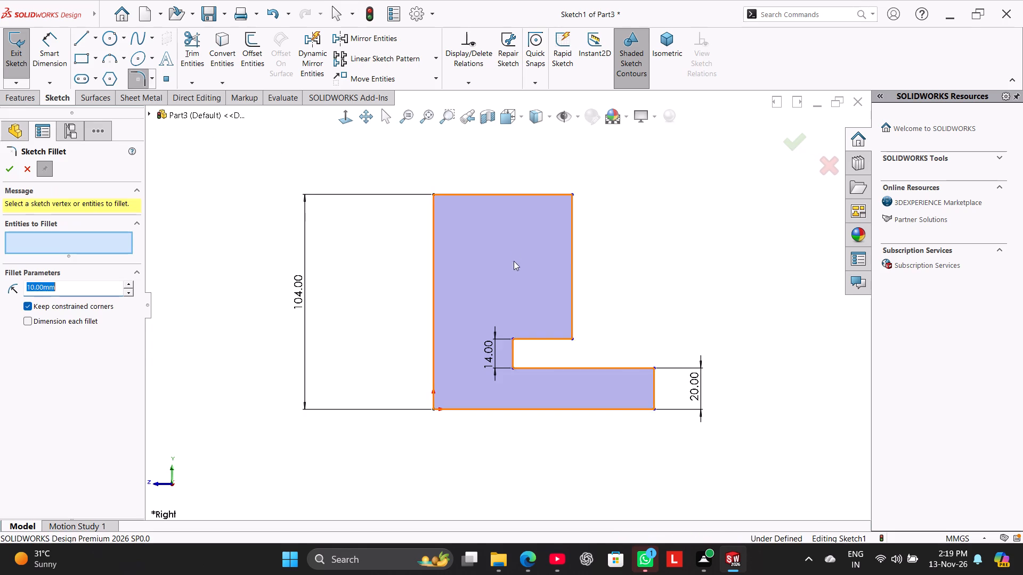
{"action": "scroll", "coordinate": [530, 298], "scroll_direction": "down", "scroll_amount": 4}
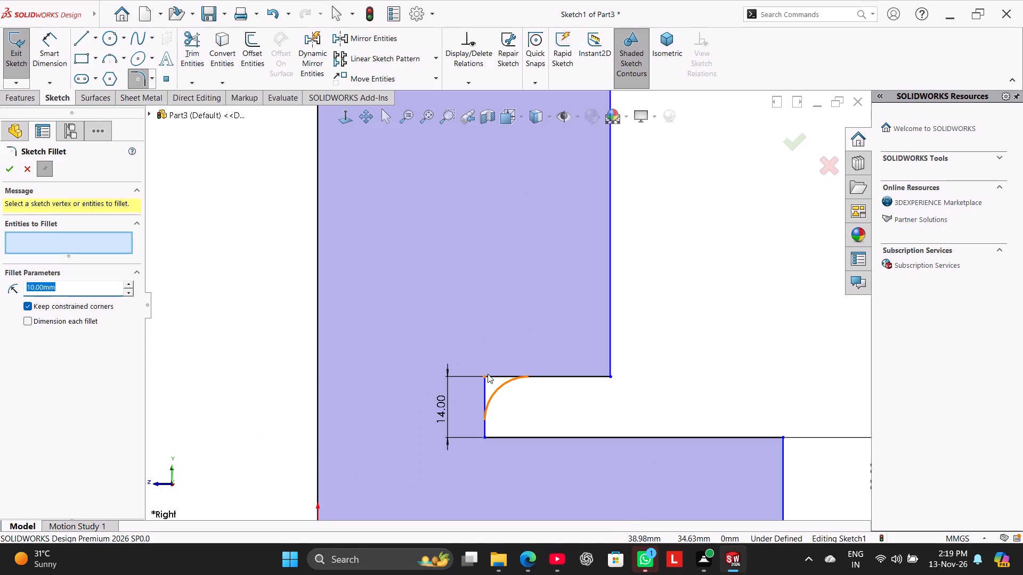
{"action": "type", "text": "2."}
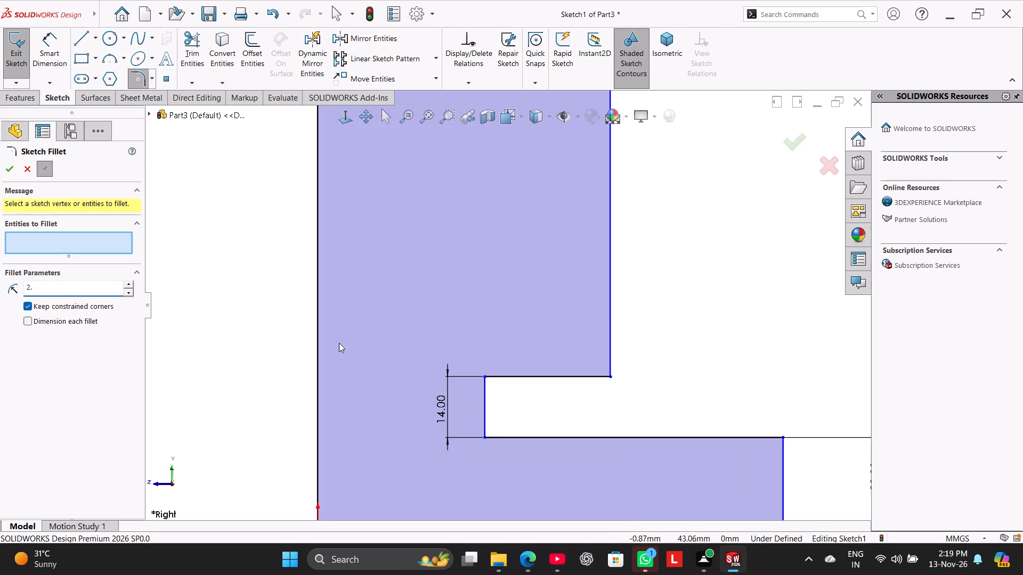
{"action": "key", "text": "BackSpace"}
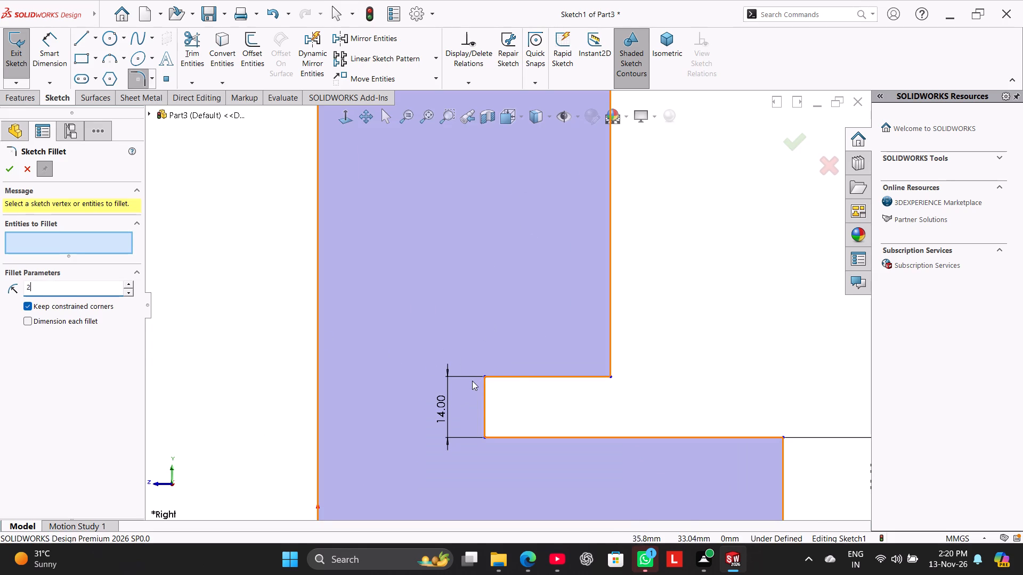
{"action": "left_click", "coordinate": [484, 374]}
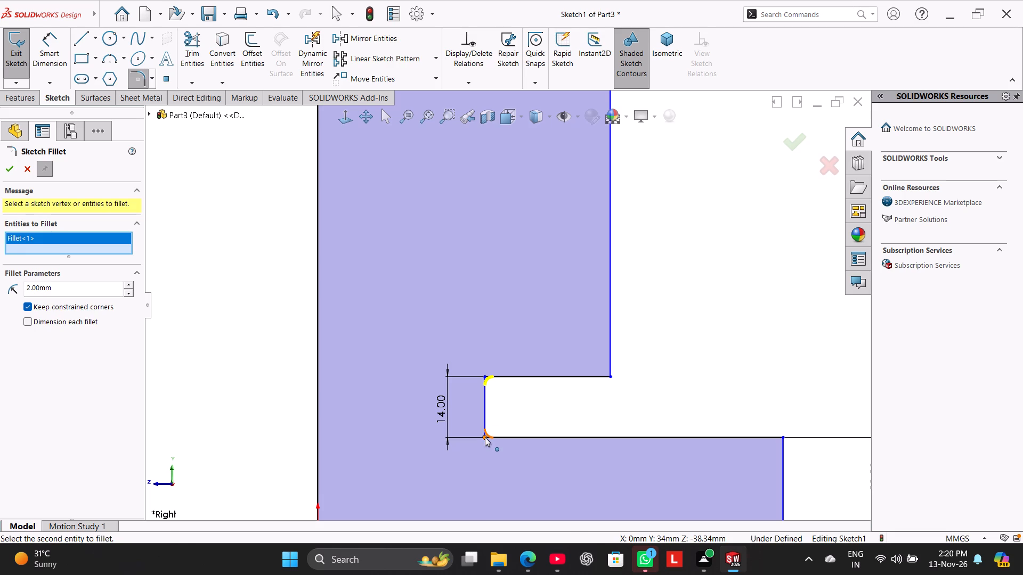
{"action": "left_click", "coordinate": [485, 437]}
{"action": "left_click", "coordinate": [9, 172]}
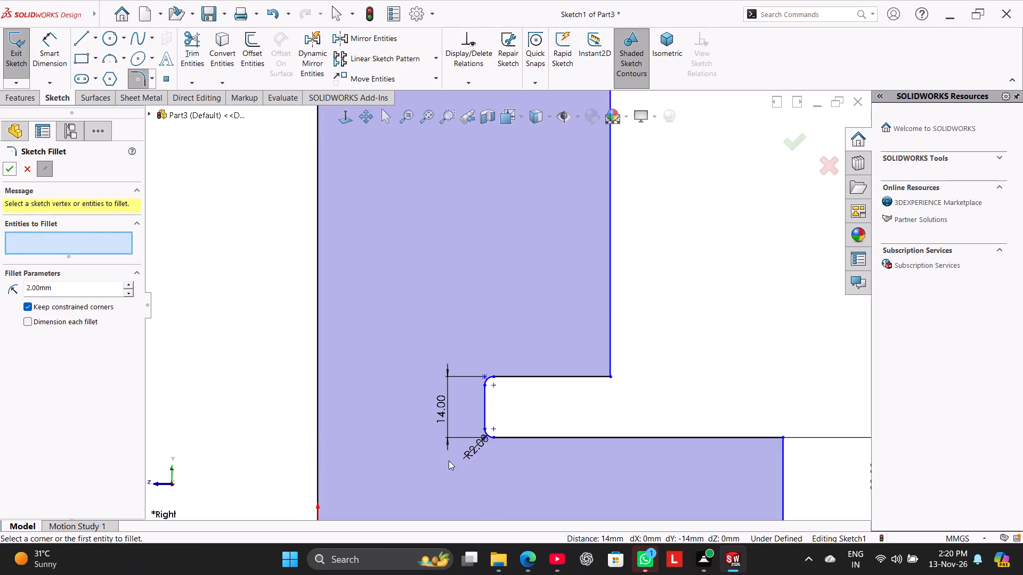
{"action": "left_click", "coordinate": [700, 325]}
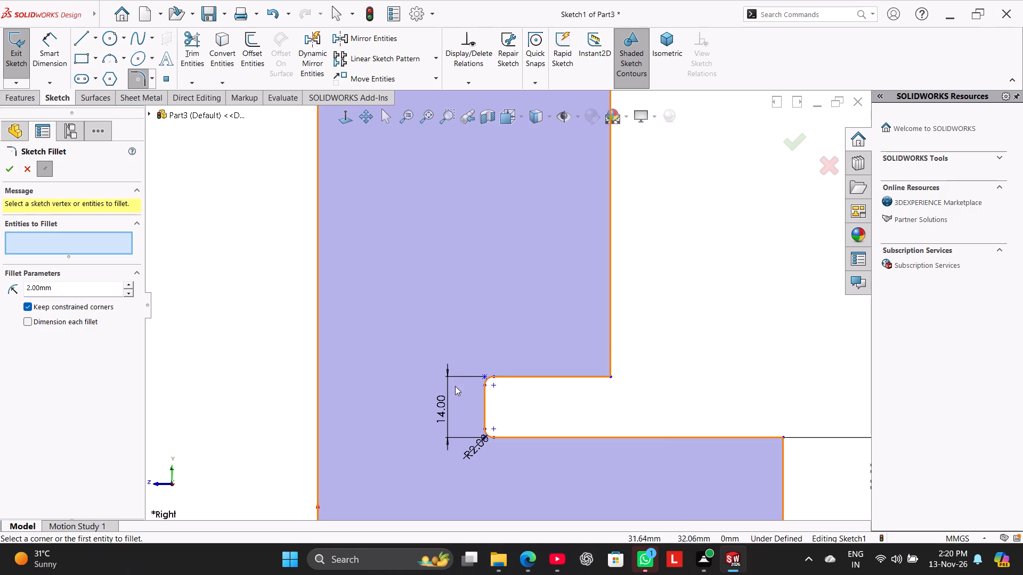
{"action": "right_click", "coordinate": [438, 406]}
{"action": "left_click", "coordinate": [476, 483]}
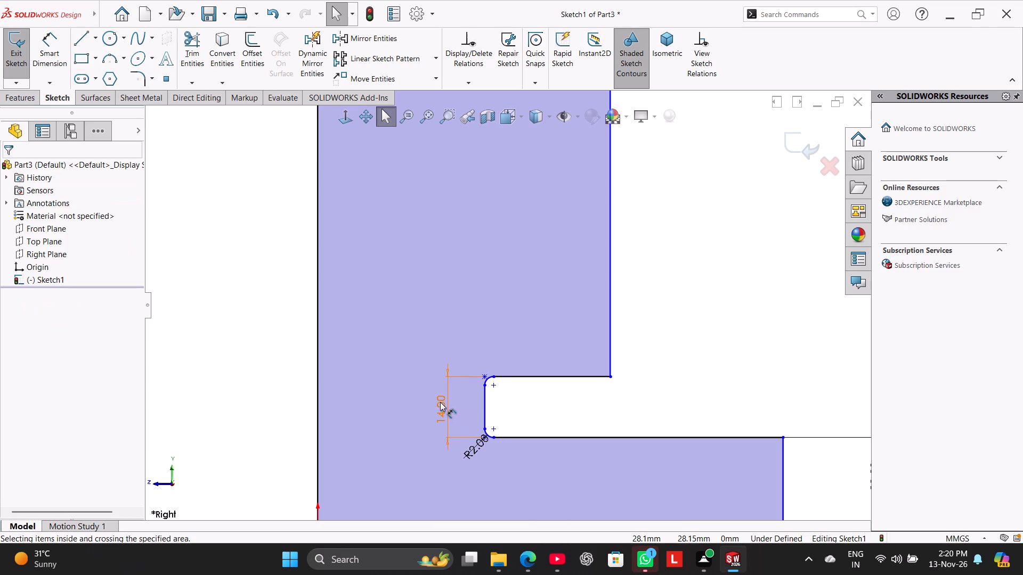
Delete the 14 mm dimension from the notch.
{"action": "right_click", "coordinate": [440, 402]}
{"action": "left_click", "coordinate": [480, 421]}
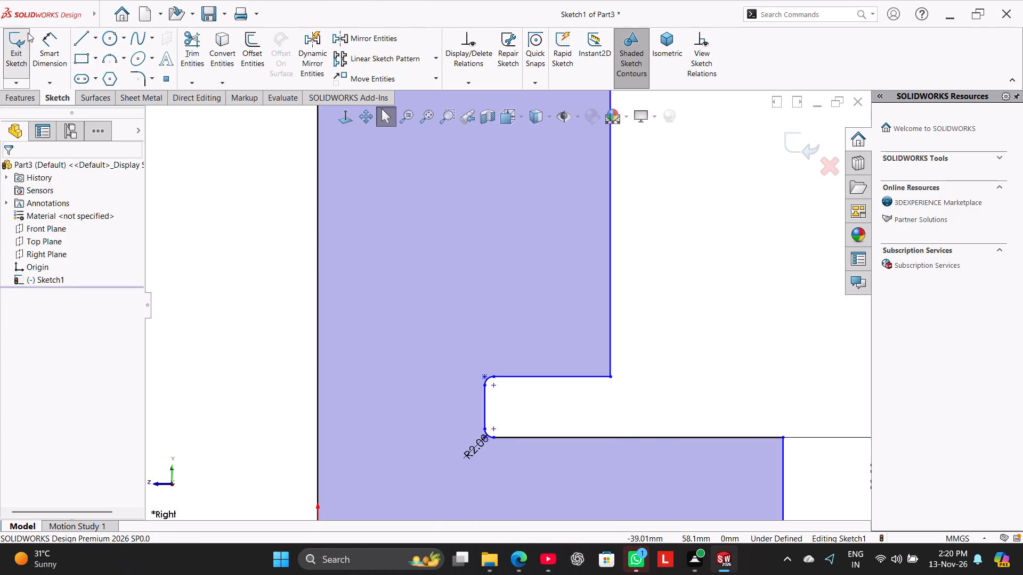
Dimension the straight part of the notch's inner edge between the two fillets.
{"action": "left_click", "coordinate": [46, 50]}
{"action": "left_click", "coordinate": [484, 401]}
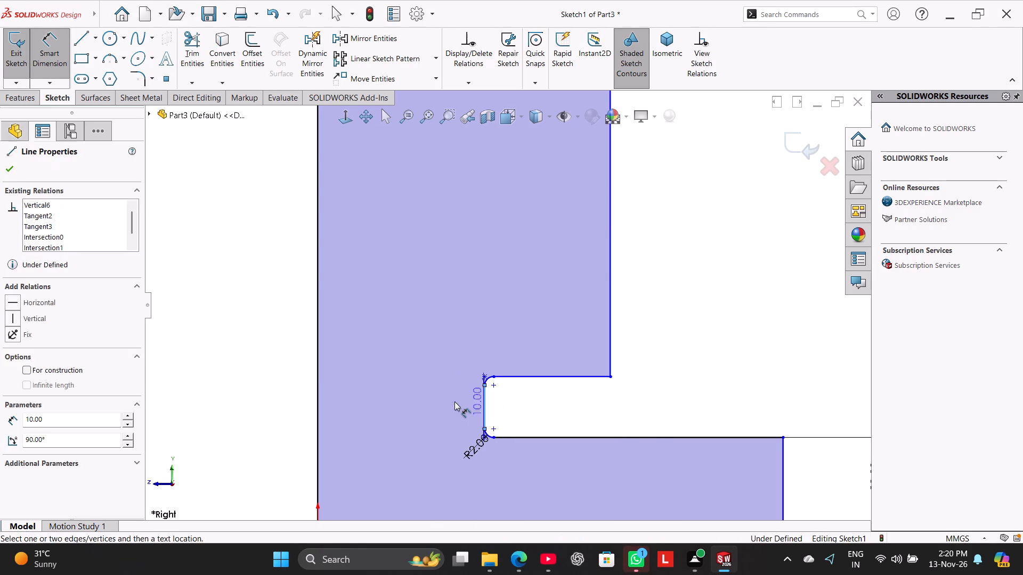
{"action": "left_click", "coordinate": [436, 404]}
{"action": "left_click", "coordinate": [452, 330]}
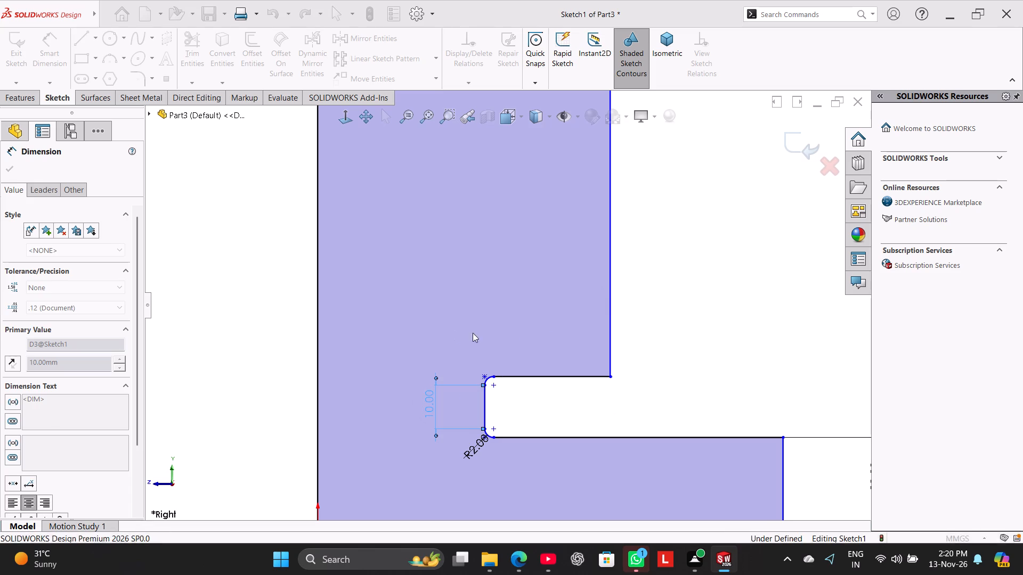
{"action": "right_click", "coordinate": [715, 275]}
{"action": "left_click", "coordinate": [735, 307]}
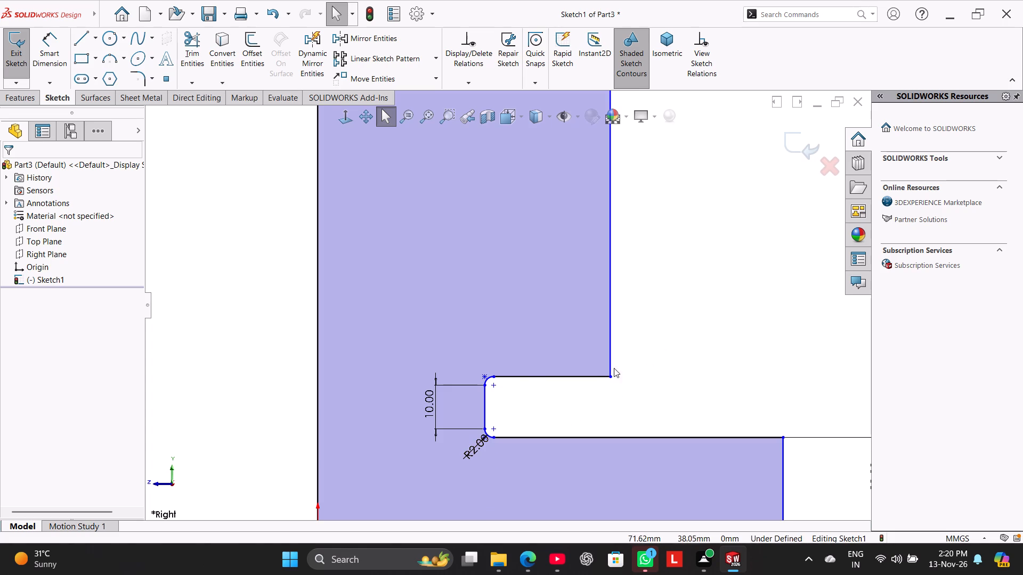
Move the notch's inner edge slightly outward by its upper corner point, to about 39.5 mm from the origin.
{"action": "left_click_drag", "start_coordinate": [482, 376], "coordinate": [490, 336]}
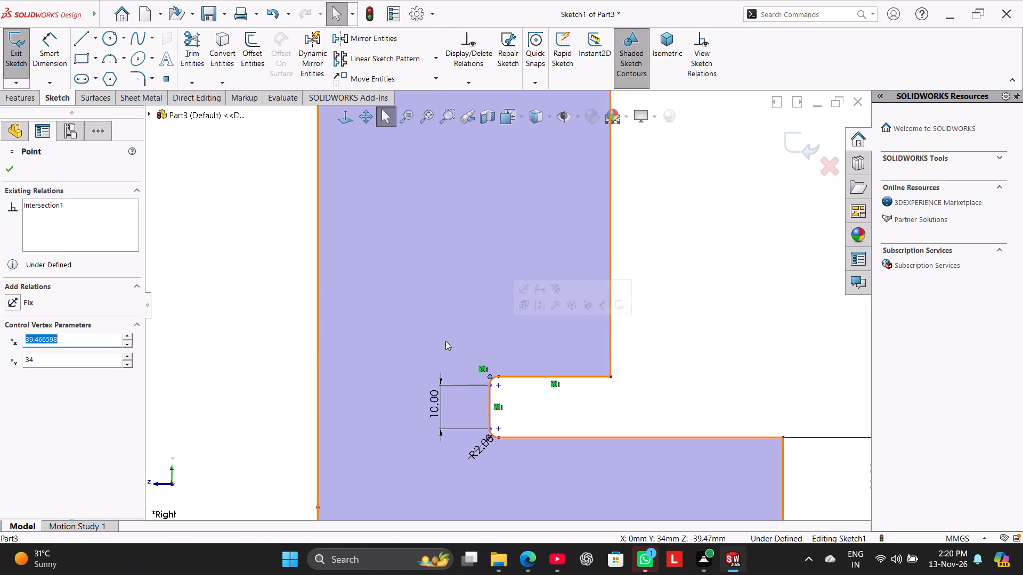
{"action": "scroll", "coordinate": [271, 324], "scroll_direction": "up", "scroll_amount": 2}
{"action": "left_click", "coordinate": [275, 324]}
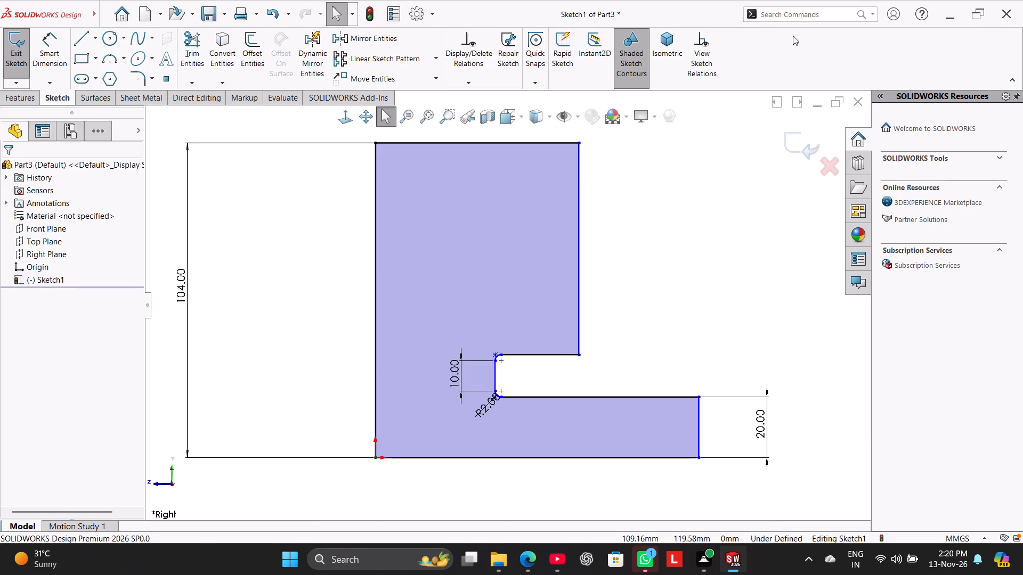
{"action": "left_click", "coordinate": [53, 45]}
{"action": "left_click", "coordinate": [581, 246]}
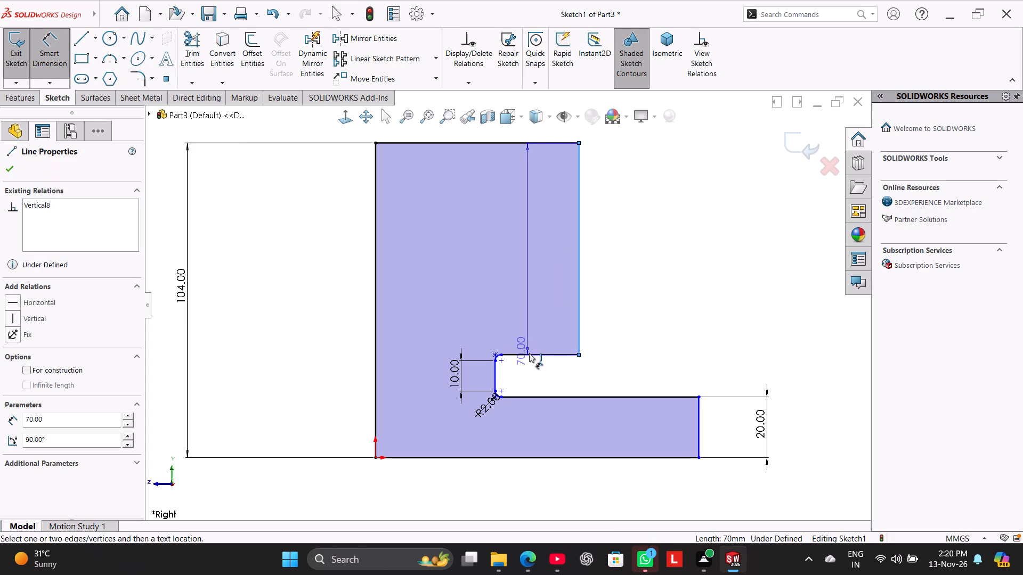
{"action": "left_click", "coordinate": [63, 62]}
Dimension the horizontal edge above the notch as 10 mm, placing the dimension above the profile.
{"action": "left_click", "coordinate": [54, 46]}
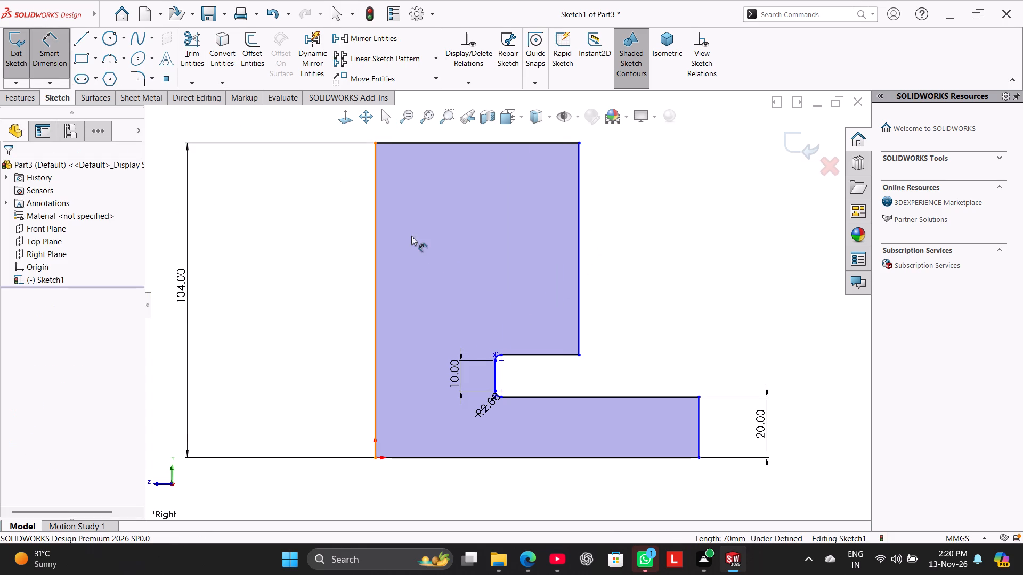
{"action": "left_click", "coordinate": [545, 355]}
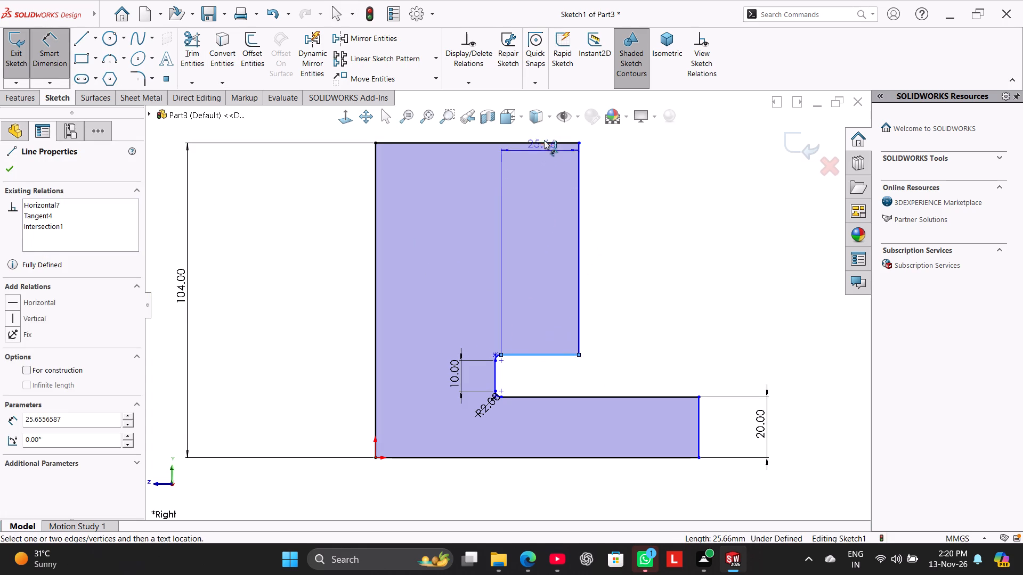
{"action": "left_click", "coordinate": [544, 135]}
{"action": "type", "text": "10"}
{"action": "key", "text": "Return"}
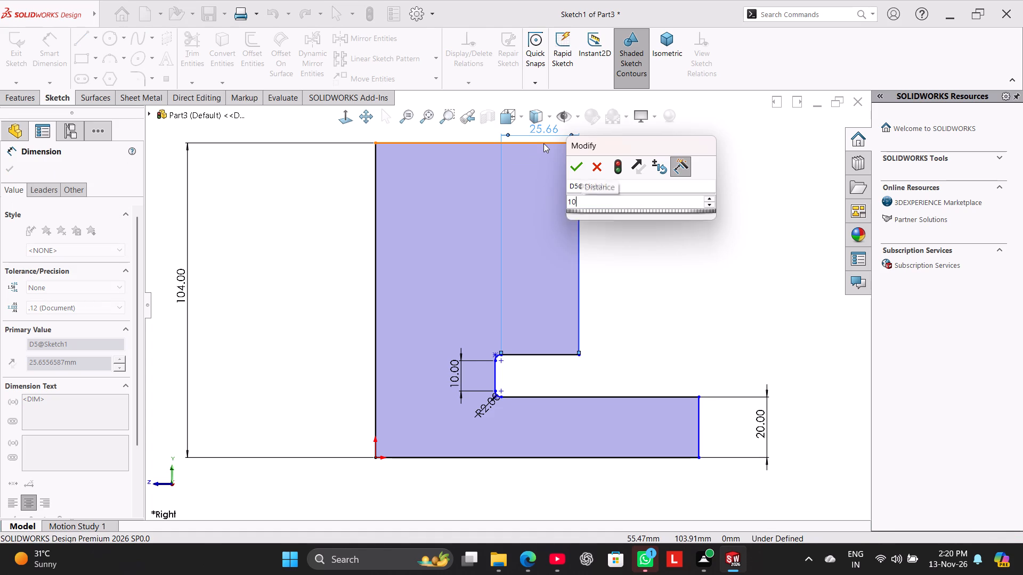
{"action": "right_click", "coordinate": [638, 219]}
{"action": "left_click", "coordinate": [661, 260]}
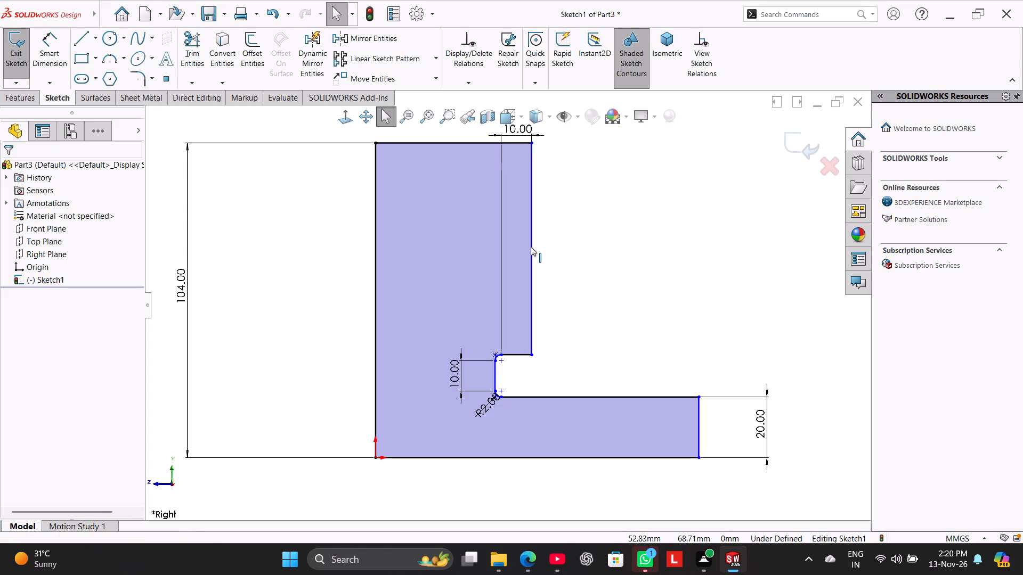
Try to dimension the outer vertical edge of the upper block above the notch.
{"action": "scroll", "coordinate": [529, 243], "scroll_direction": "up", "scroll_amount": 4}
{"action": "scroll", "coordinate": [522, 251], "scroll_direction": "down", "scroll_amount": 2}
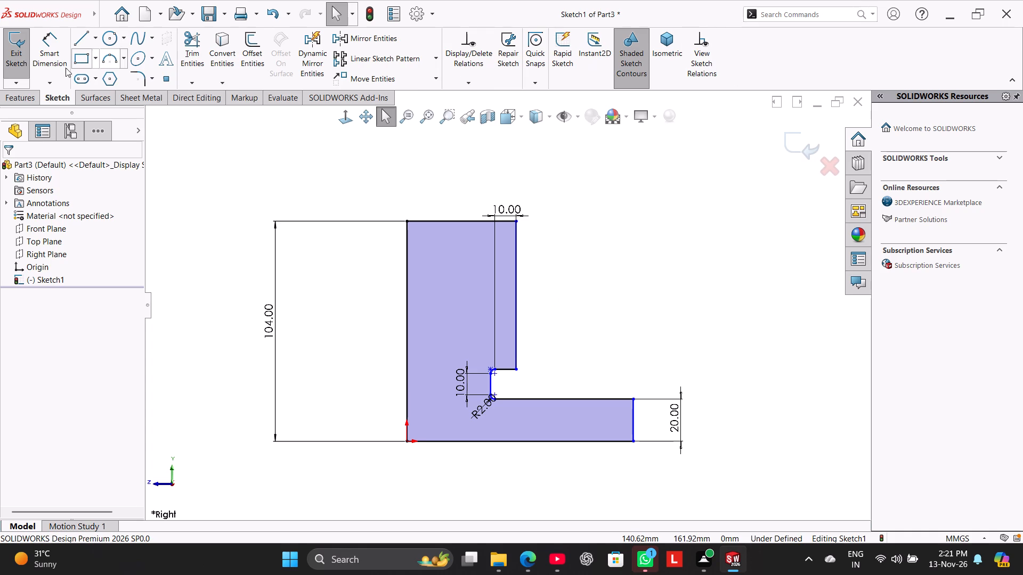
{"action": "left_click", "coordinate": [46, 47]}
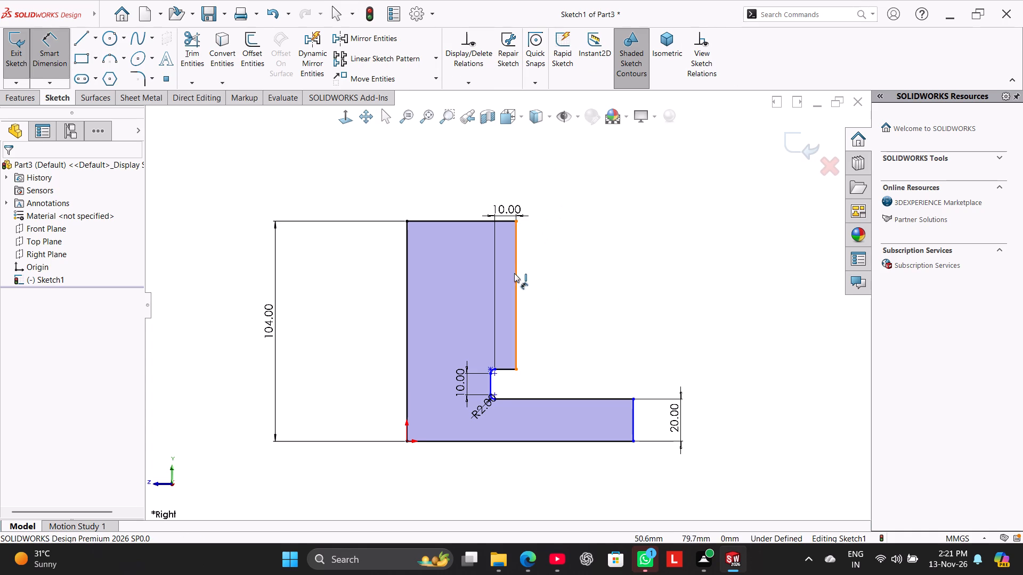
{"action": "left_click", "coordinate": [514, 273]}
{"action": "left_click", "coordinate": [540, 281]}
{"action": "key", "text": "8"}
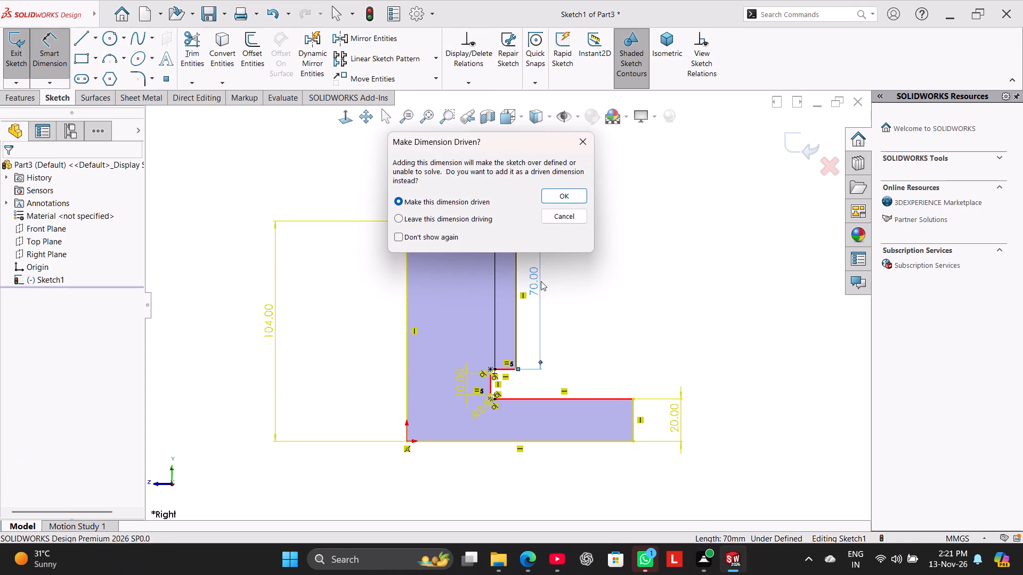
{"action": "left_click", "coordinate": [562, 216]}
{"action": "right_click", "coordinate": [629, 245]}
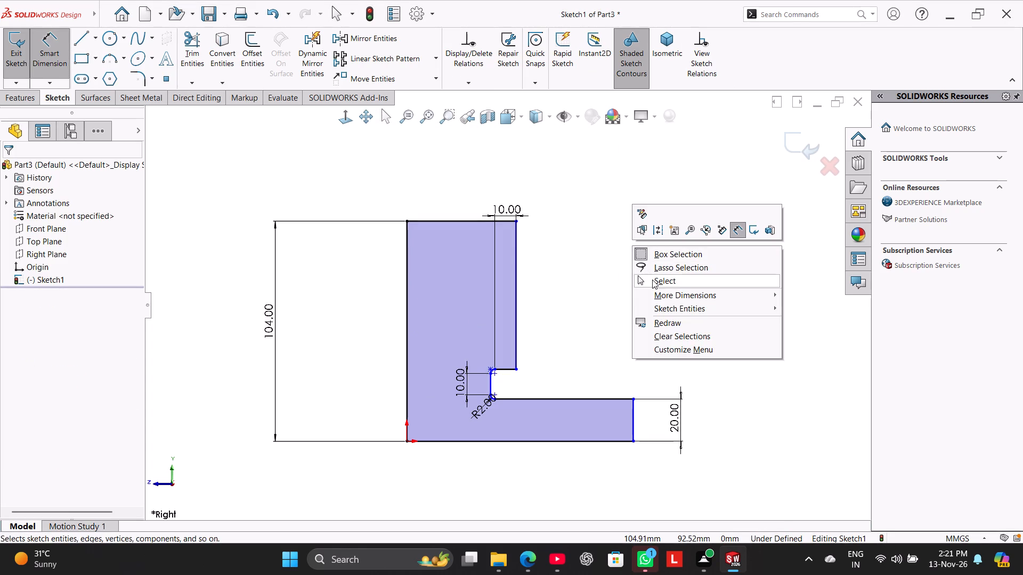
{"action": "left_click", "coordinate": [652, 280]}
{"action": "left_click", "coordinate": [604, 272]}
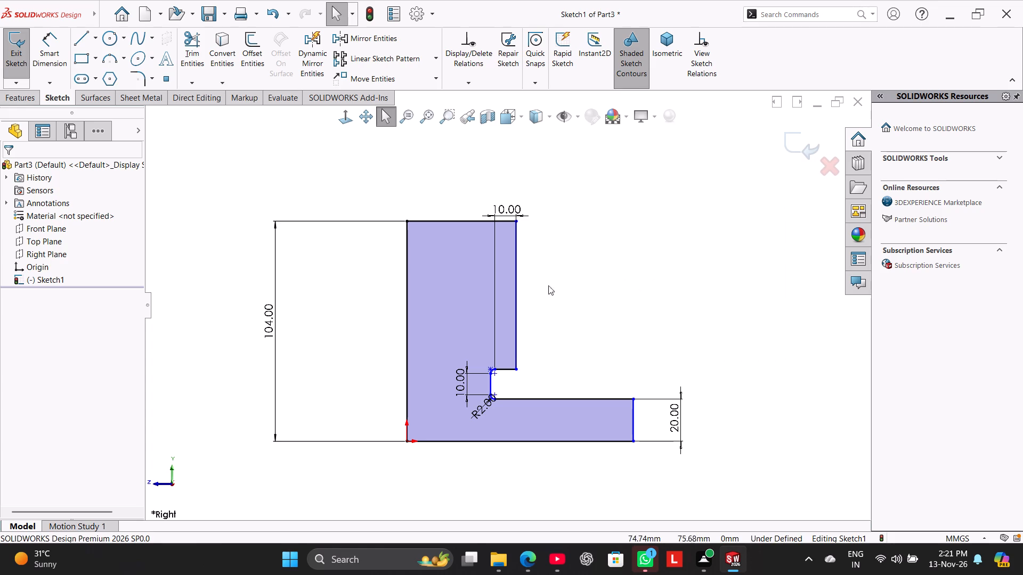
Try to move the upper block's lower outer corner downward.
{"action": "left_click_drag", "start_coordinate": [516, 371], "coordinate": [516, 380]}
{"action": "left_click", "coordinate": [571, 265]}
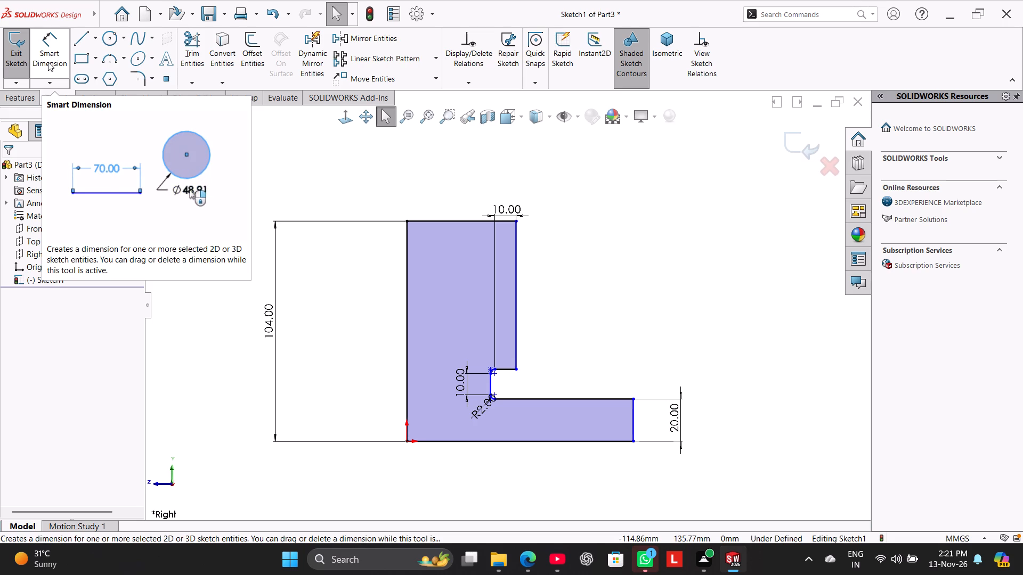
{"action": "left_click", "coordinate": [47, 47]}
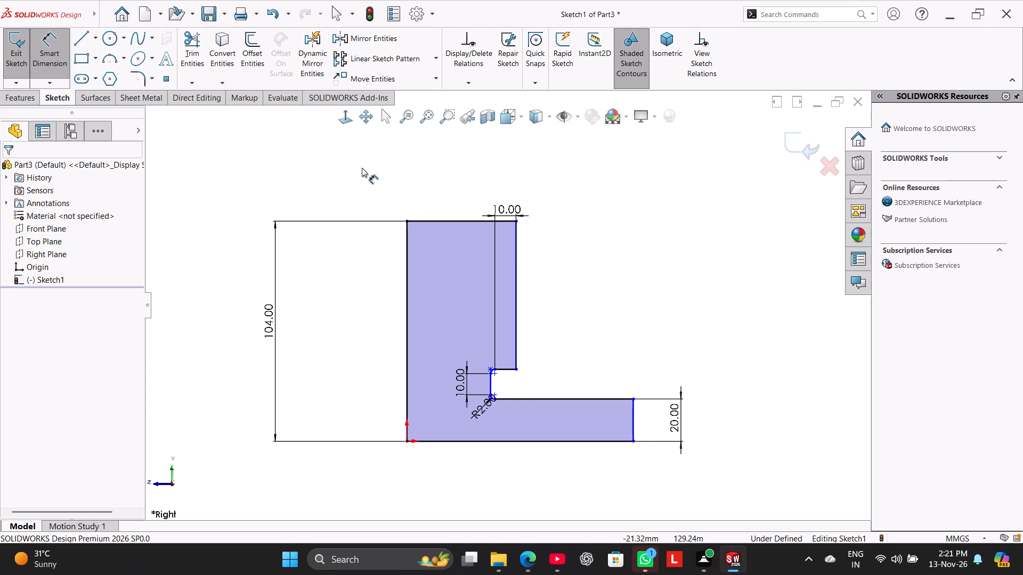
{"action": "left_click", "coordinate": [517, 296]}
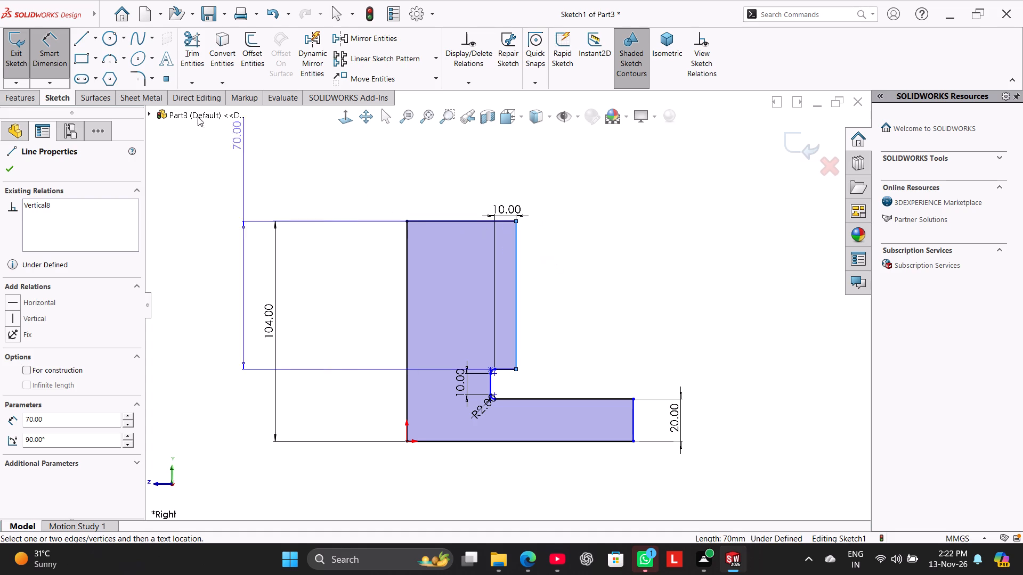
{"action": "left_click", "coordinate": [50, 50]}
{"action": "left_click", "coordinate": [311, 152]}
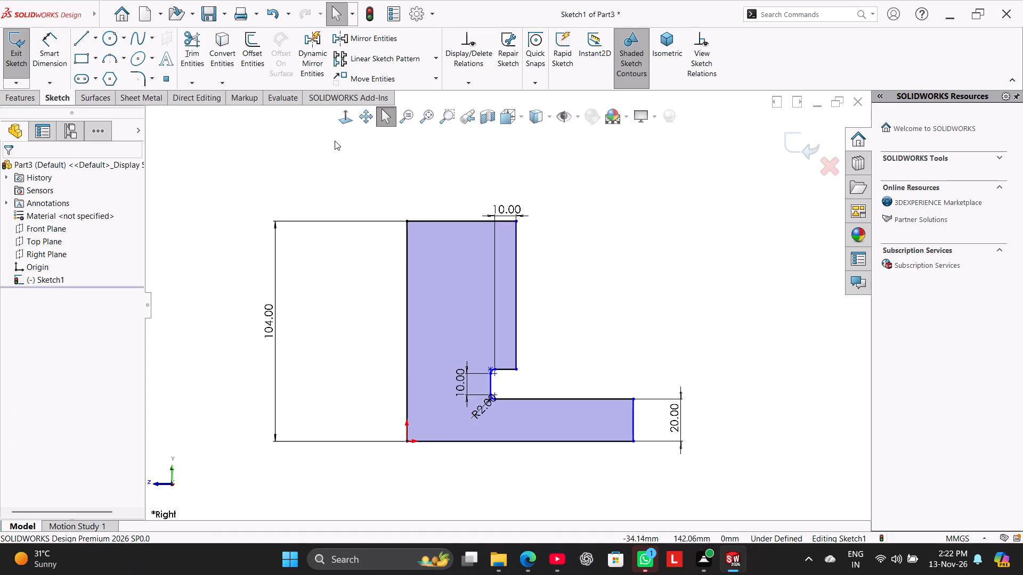
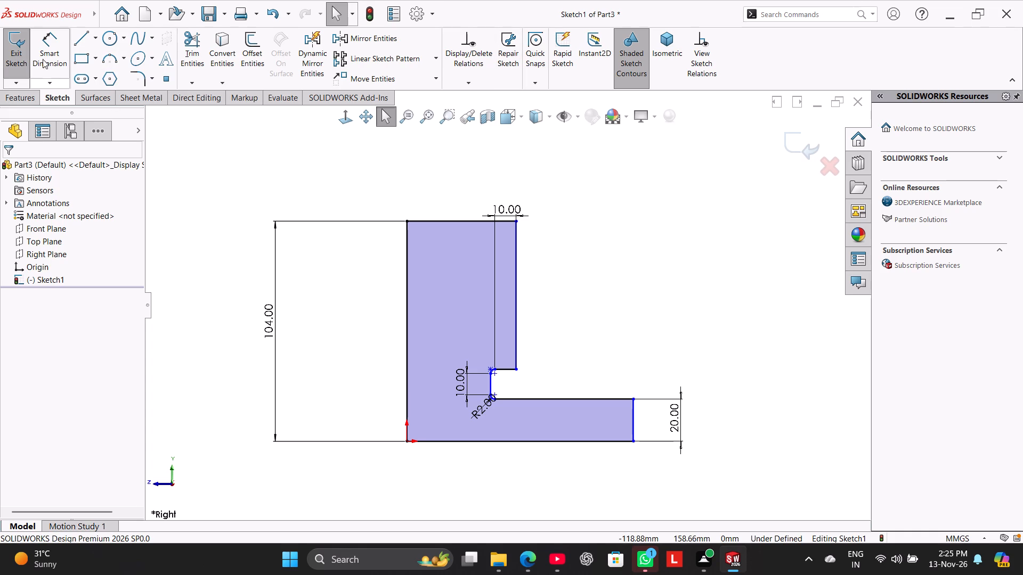
Dimension the profile's bottom edge as 104 mm, placing the dimension below the profile.
{"action": "left_click", "coordinate": [47, 43]}
{"action": "left_click", "coordinate": [549, 441]}
{"action": "left_click", "coordinate": [540, 467]}
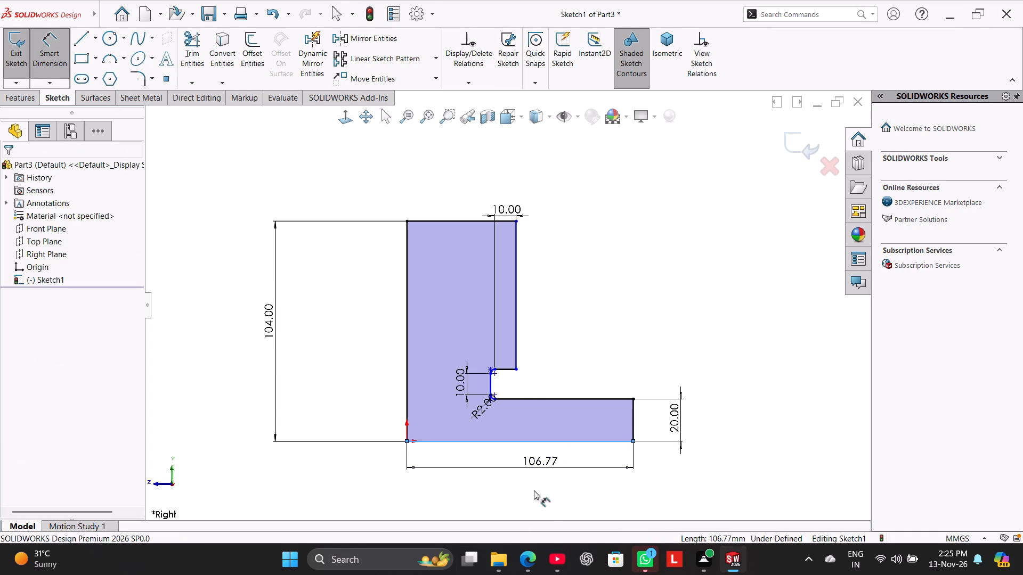
{"action": "type", "text": "104"}
{"action": "key", "text": "Return"}
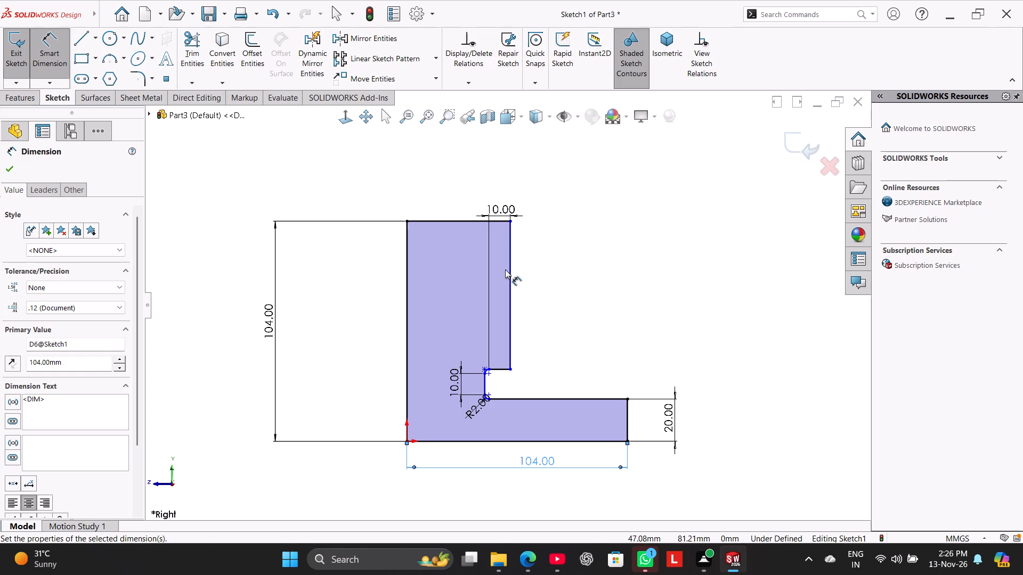
Dimension the upper block's top edge at its drawn length, placing the dimension above the profile.
{"action": "scroll", "coordinate": [507, 390], "scroll_direction": "down", "scroll_amount": 3}
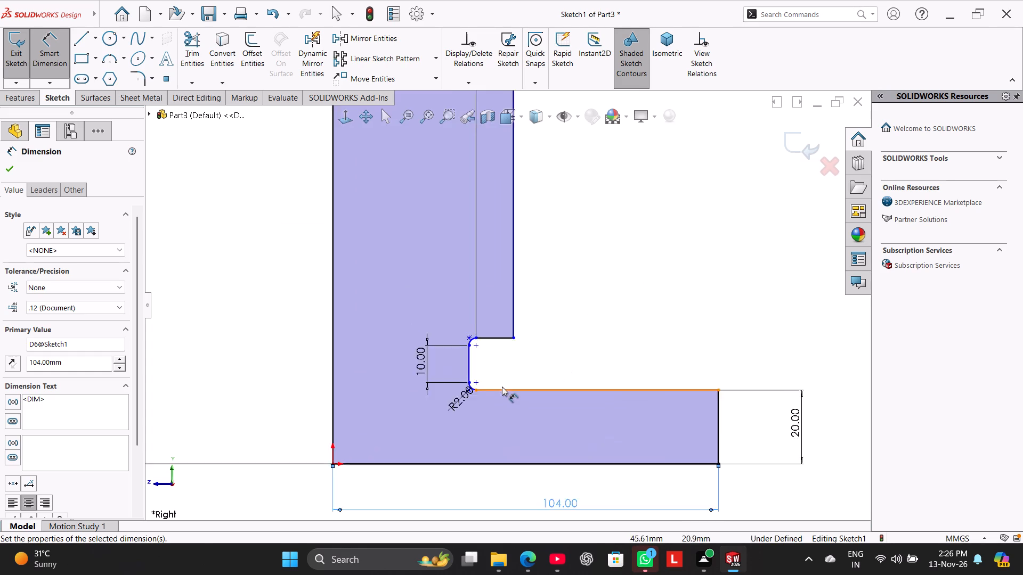
{"action": "scroll", "coordinate": [500, 383], "scroll_direction": "down", "scroll_amount": 3}
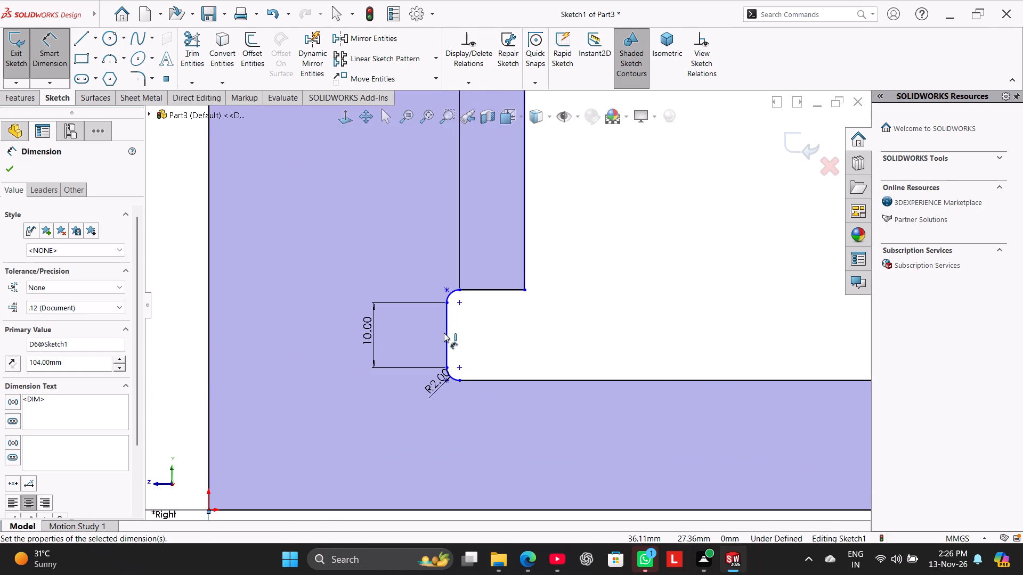
{"action": "scroll", "coordinate": [545, 275], "scroll_direction": "up", "scroll_amount": 7}
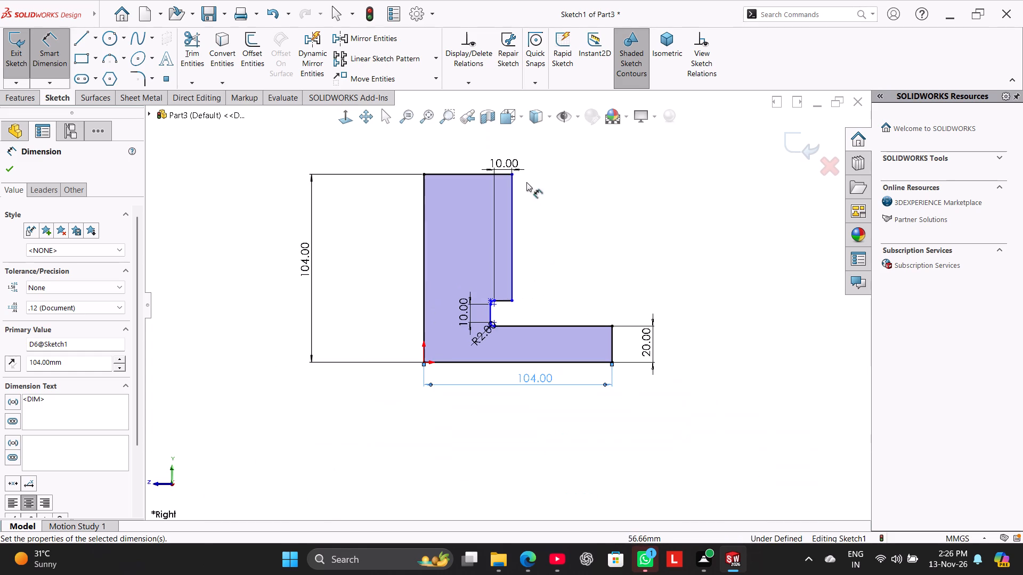
{"action": "scroll", "coordinate": [526, 166], "scroll_direction": "down", "scroll_amount": 3}
{"action": "left_click", "coordinate": [415, 209]}
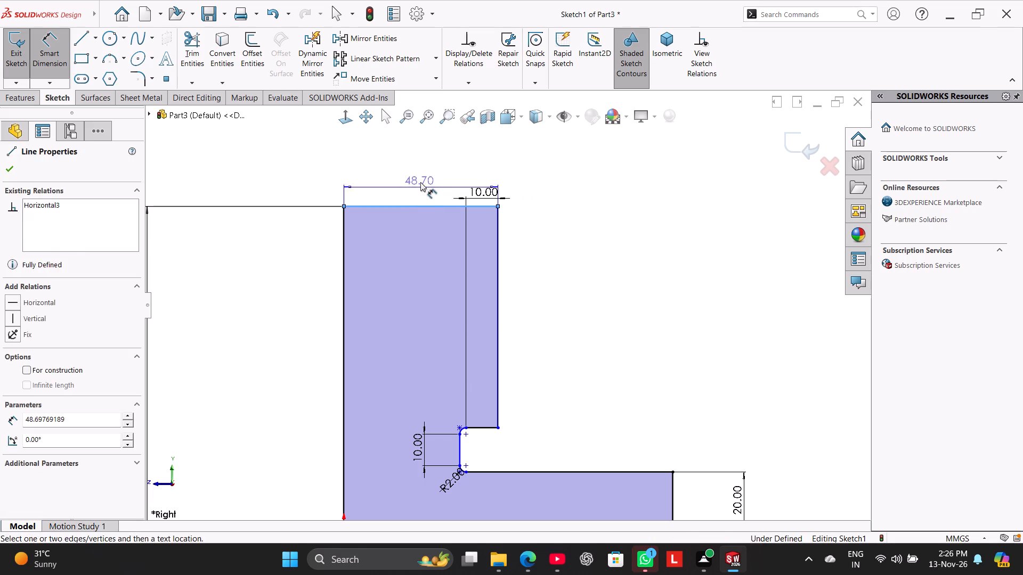
{"action": "left_click", "coordinate": [420, 179]}
{"action": "left_click", "coordinate": [457, 210]}
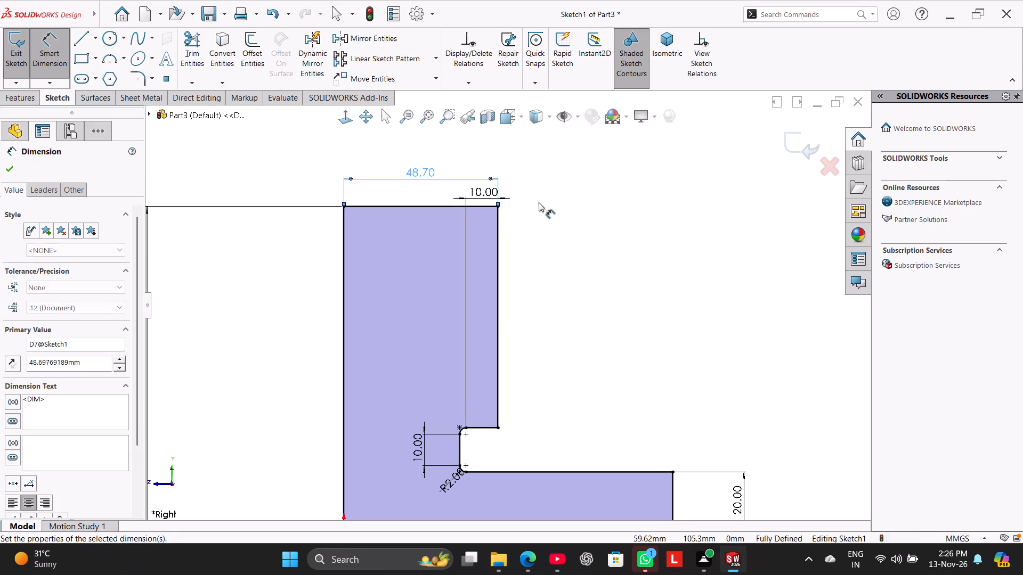
{"action": "right_click", "coordinate": [545, 202]}
{"action": "left_click", "coordinate": [576, 238]}
{"action": "scroll", "coordinate": [586, 275], "scroll_direction": "up", "scroll_amount": 5}
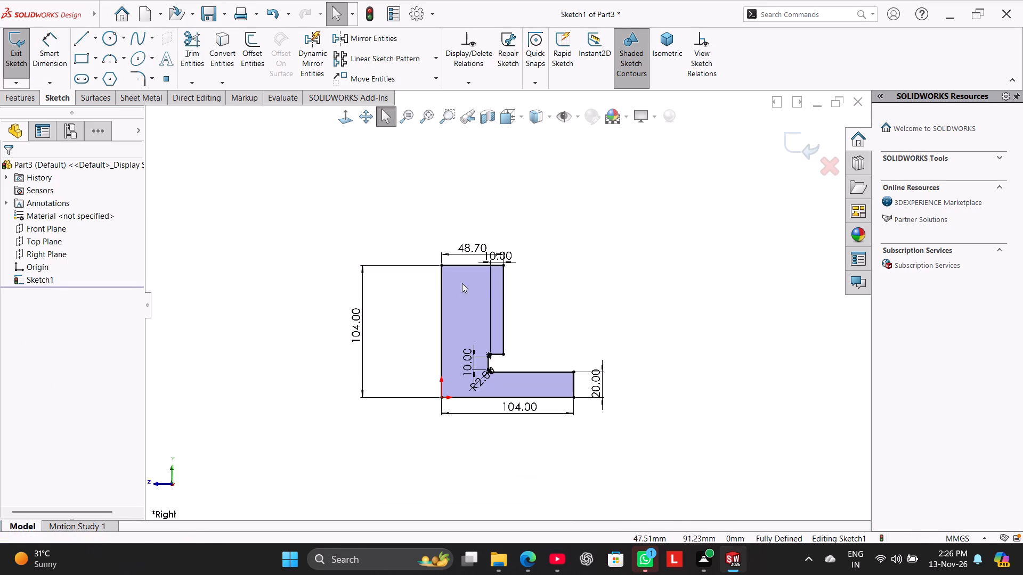
Extrude the L-shaped profile 50 mm with the Mid Plane end condition.
{"action": "scroll", "coordinate": [404, 279], "scroll_direction": "down", "scroll_amount": 4}
{"action": "left_click", "coordinate": [316, 214]}
{"action": "left_click", "coordinate": [13, 103]}
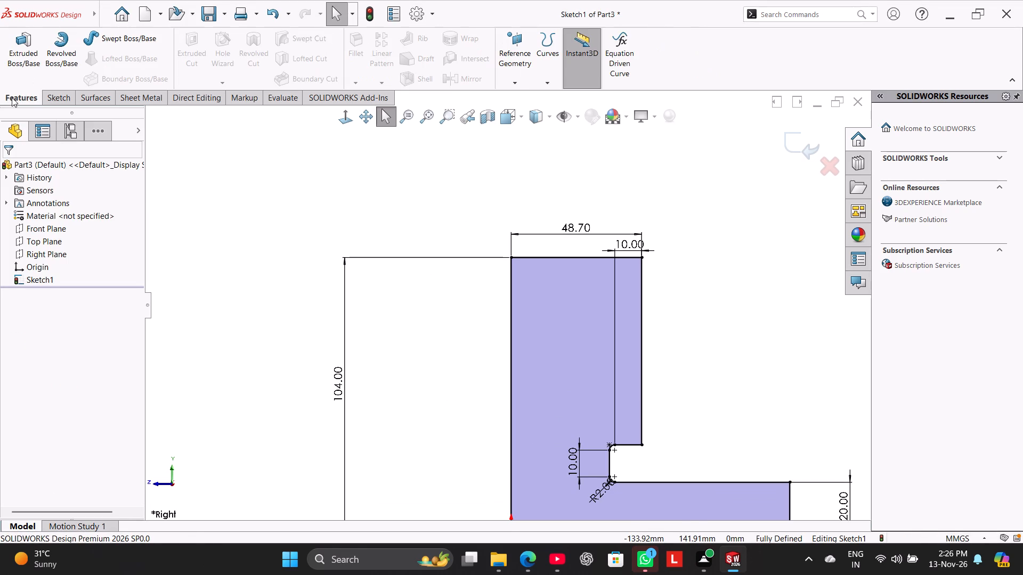
{"action": "left_click", "coordinate": [19, 64]}
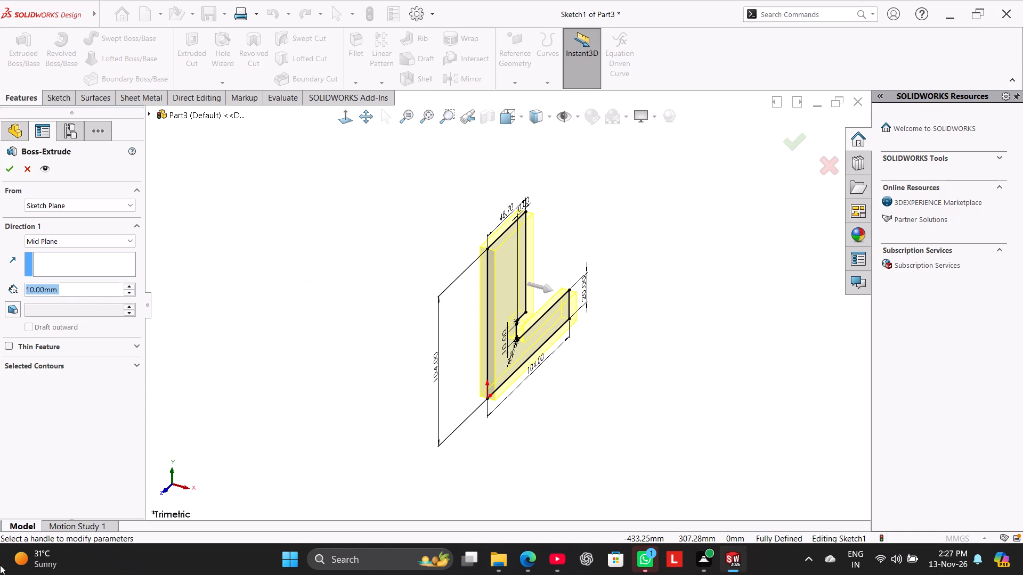
{"action": "key", "text": "5"}
{"action": "key", "text": "0"}
{"action": "key", "text": "Return"}
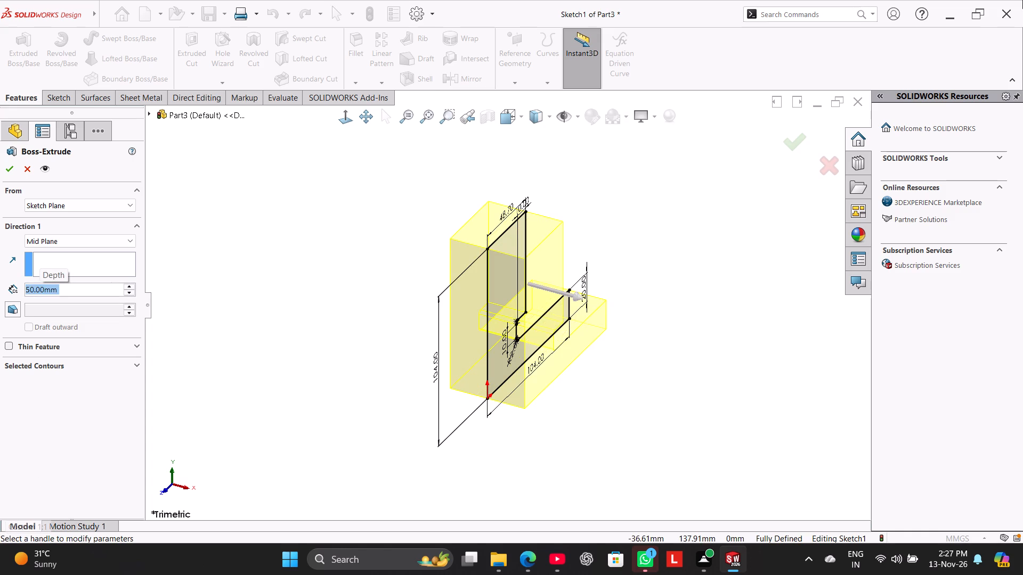
{"action": "left_click", "coordinate": [9, 163]}
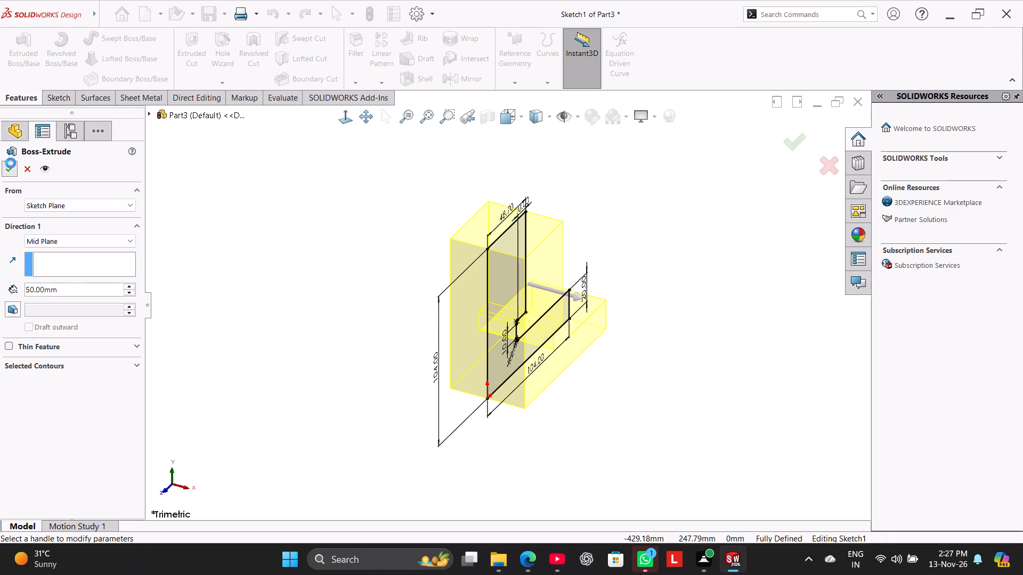
{"action": "left_click", "coordinate": [246, 236]}
Start a sketch on the Right Plane and draw a circle about 53 mm in diameter above the upper block.
{"action": "middle_click_drag", "start_coordinate": [309, 323], "coordinate": [196, 323]}
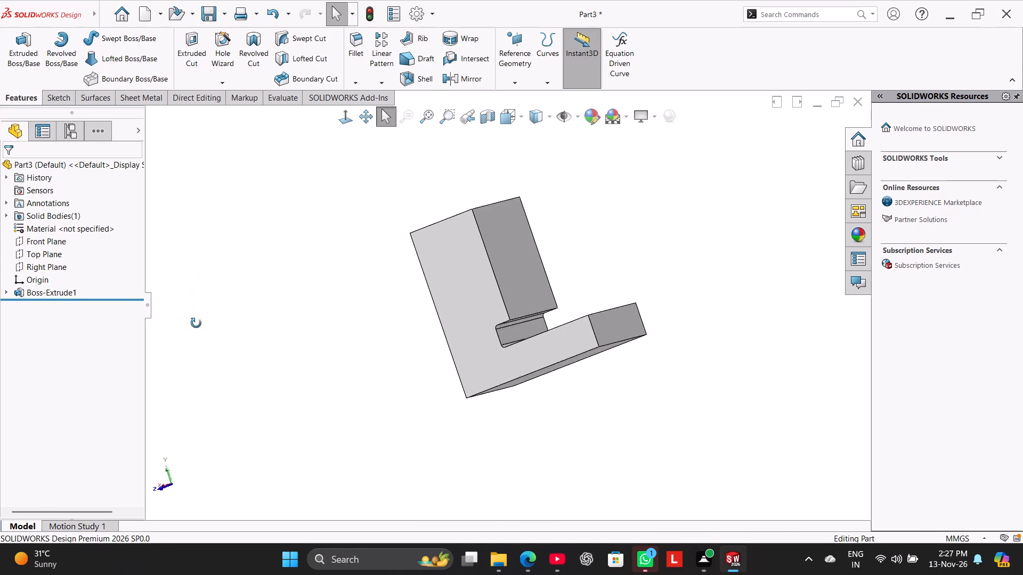
{"action": "middle_click_drag", "start_coordinate": [196, 323], "coordinate": [246, 334]}
{"action": "right_click_drag", "start_coordinate": [248, 343], "coordinate": [329, 296]}
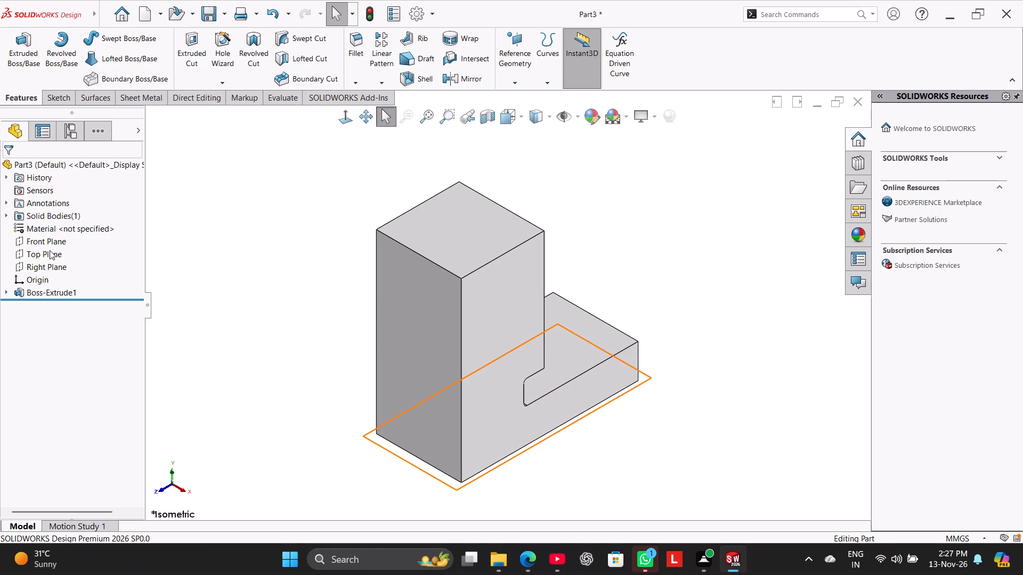
{"action": "left_click", "coordinate": [59, 266]}
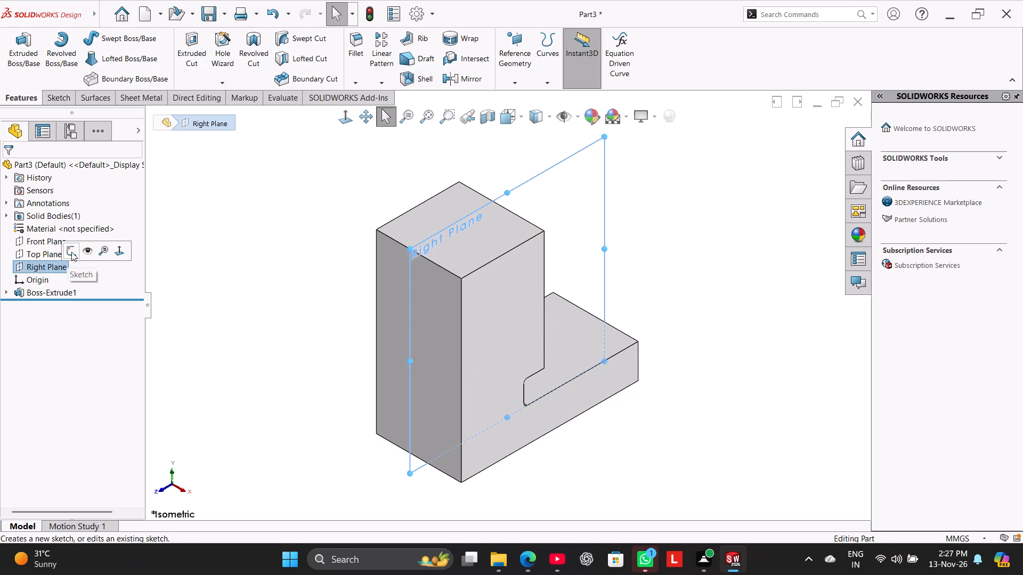
{"action": "left_click", "coordinate": [71, 252]}
{"action": "left_click", "coordinate": [191, 237]}
{"action": "scroll", "coordinate": [287, 231], "scroll_direction": "up", "scroll_amount": 3}
{"action": "scroll", "coordinate": [353, 225], "scroll_direction": "up", "scroll_amount": 1}
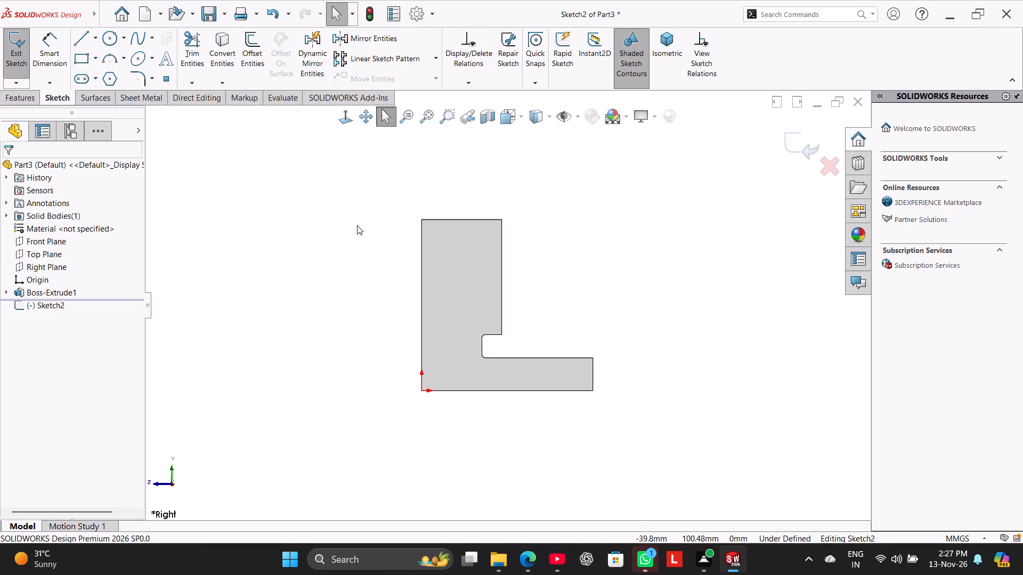
{"action": "left_click", "coordinate": [105, 39]}
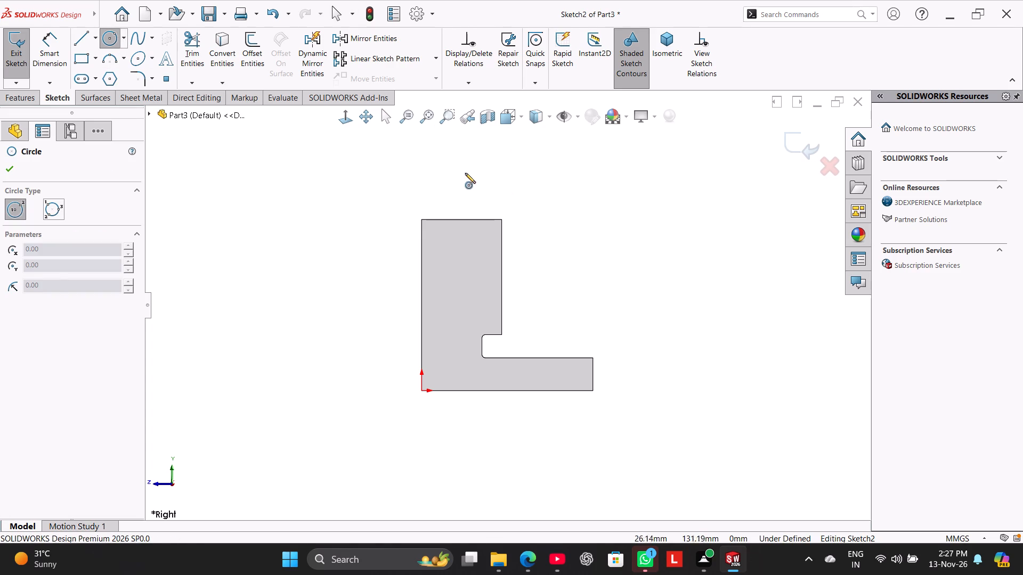
{"action": "left_click", "coordinate": [465, 164]}
{"action": "left_click", "coordinate": [500, 191]}
Dimension the circle's centre 130 mm vertically from the origin, placing the dimension beside the part.
{"action": "left_click", "coordinate": [62, 59]}
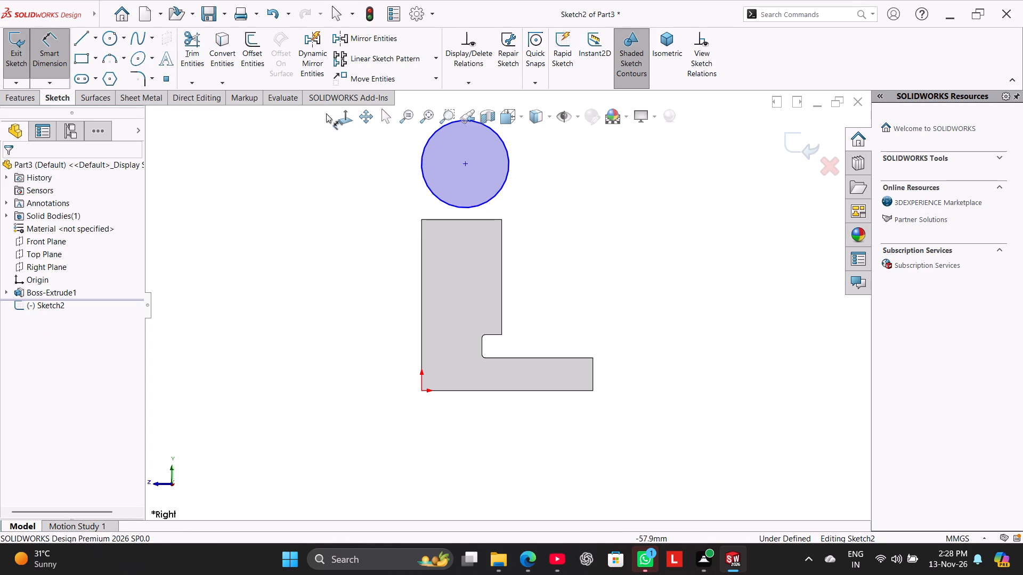
{"action": "left_click", "coordinate": [465, 163]}
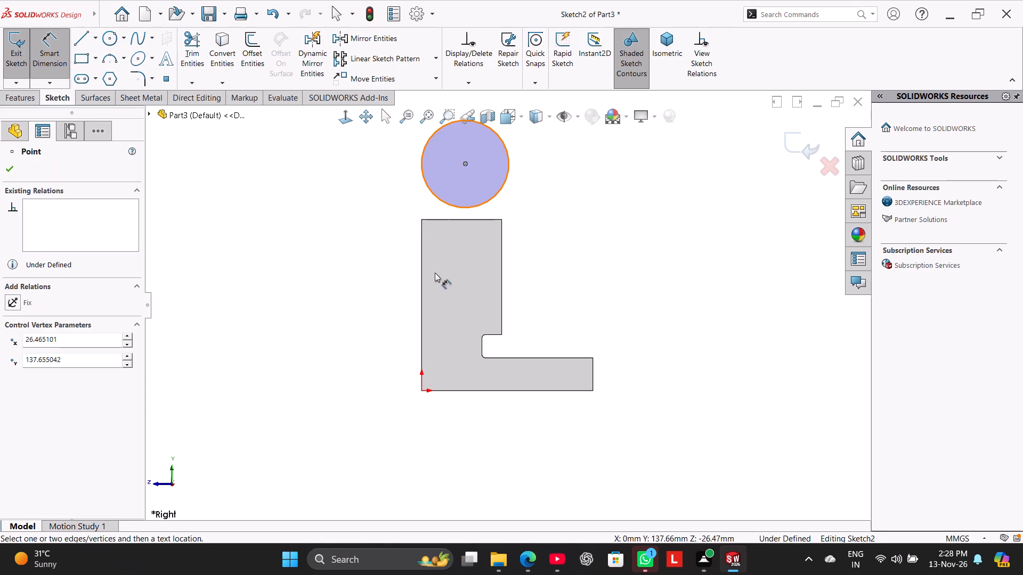
{"action": "left_click", "coordinate": [419, 393]}
{"action": "left_click", "coordinate": [305, 306]}
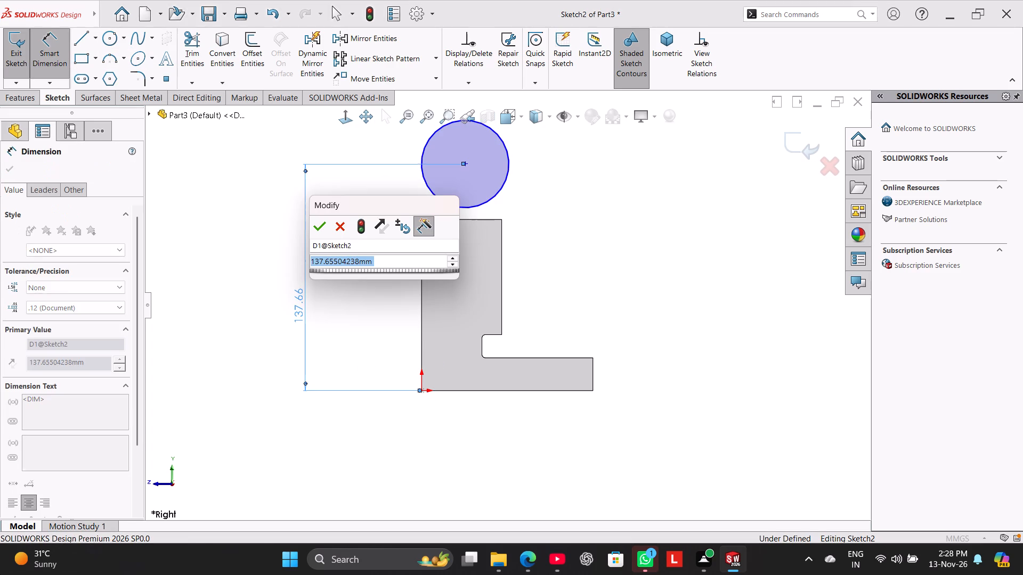
{"action": "type", "text": "130"}
{"action": "key", "text": "Return"}
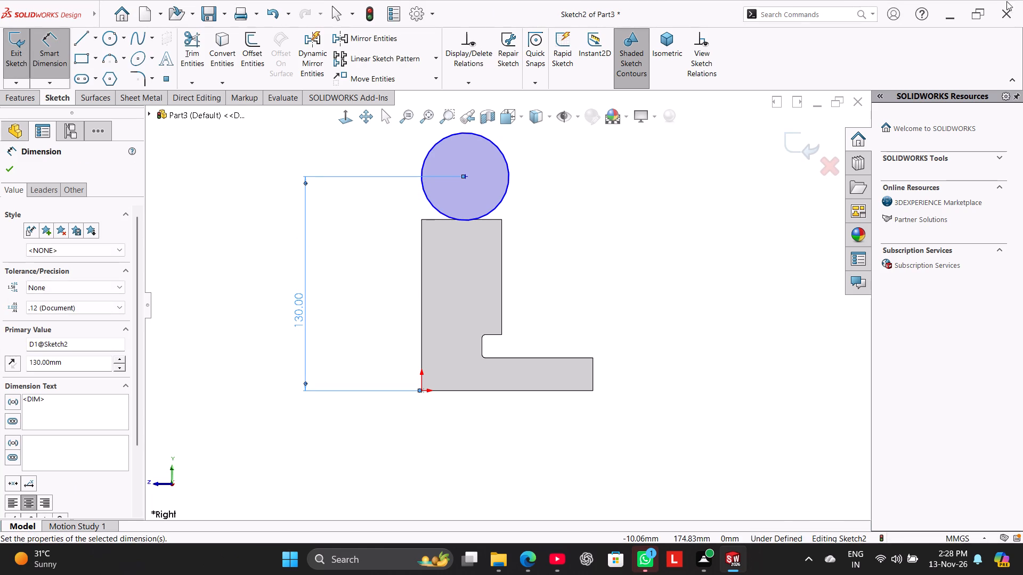
Sketch a smaller concentric circle of about 31 mm diameter inside the first circle.
{"action": "left_click", "coordinate": [108, 37]}
{"action": "left_click", "coordinate": [467, 178]}
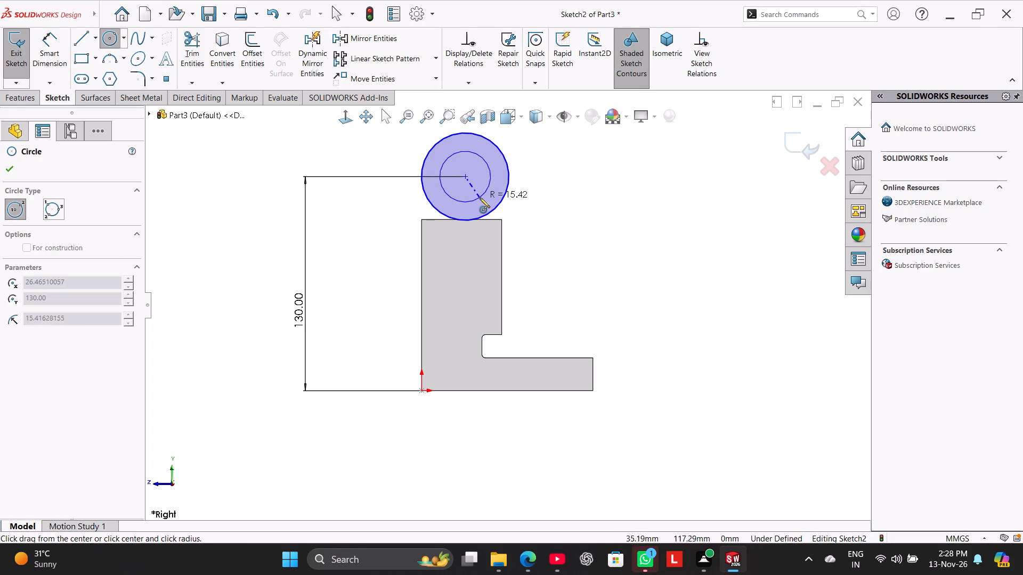
{"action": "left_click", "coordinate": [480, 198]}
Dimension the larger, first-drawn circle's diameter as 20 mm.
{"action": "left_click", "coordinate": [43, 62]}
{"action": "scroll", "coordinate": [515, 142], "scroll_direction": "up", "scroll_amount": 2}
{"action": "scroll", "coordinate": [501, 170], "scroll_direction": "down", "scroll_amount": 2}
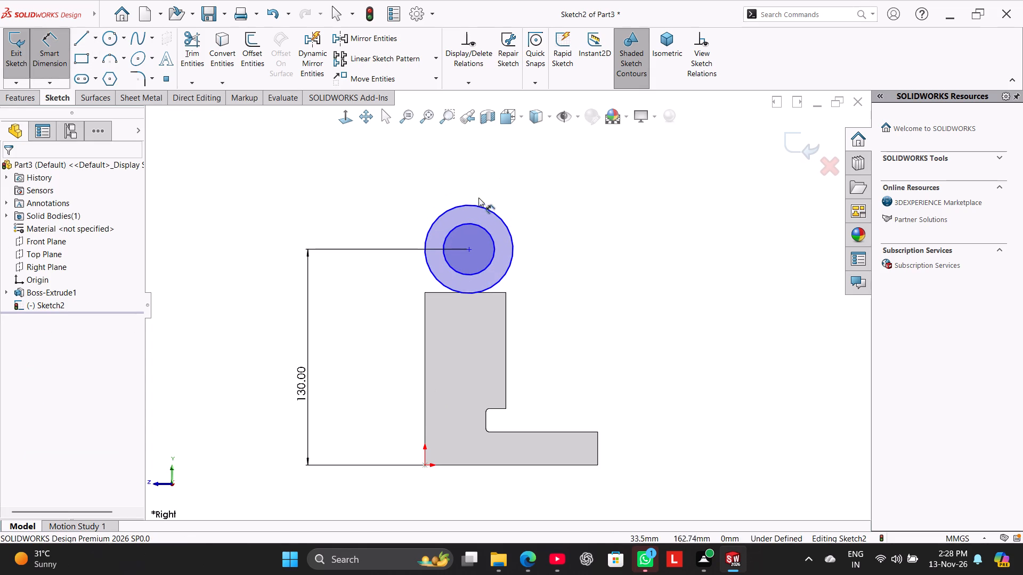
{"action": "left_click", "coordinate": [477, 204]}
{"action": "left_click", "coordinate": [563, 167]}
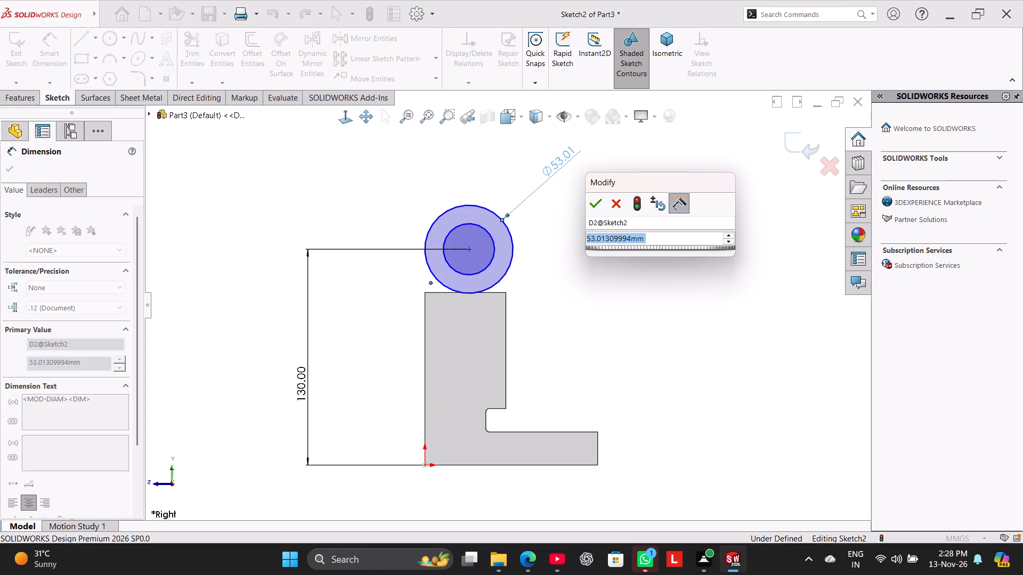
{"action": "type", "text": "20"}
{"action": "key", "text": "Return"}
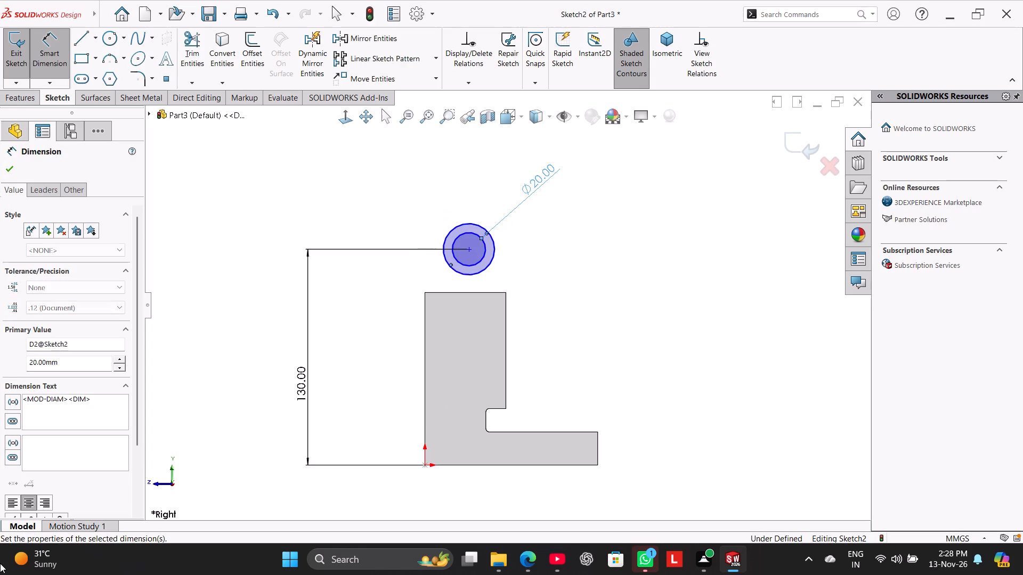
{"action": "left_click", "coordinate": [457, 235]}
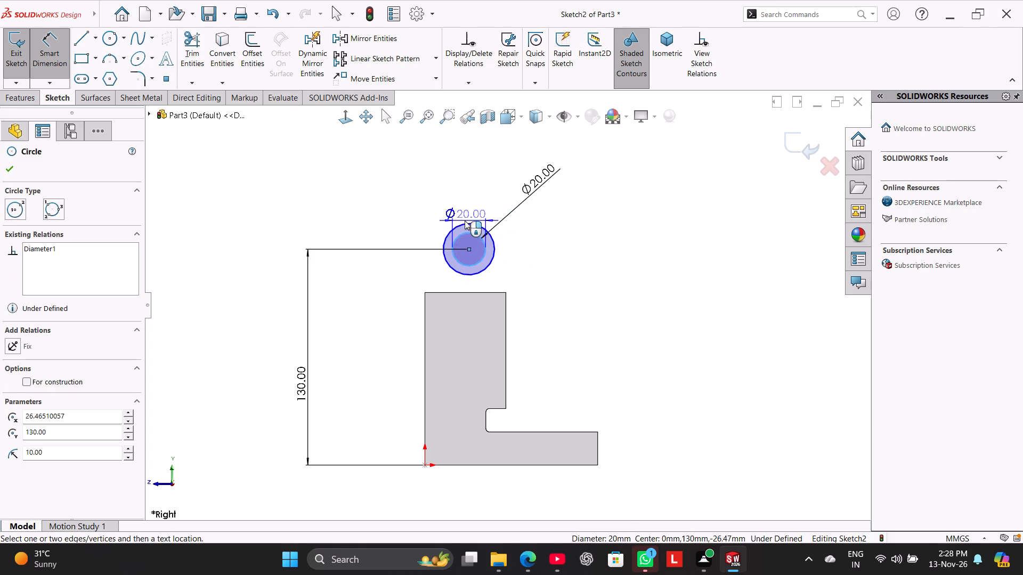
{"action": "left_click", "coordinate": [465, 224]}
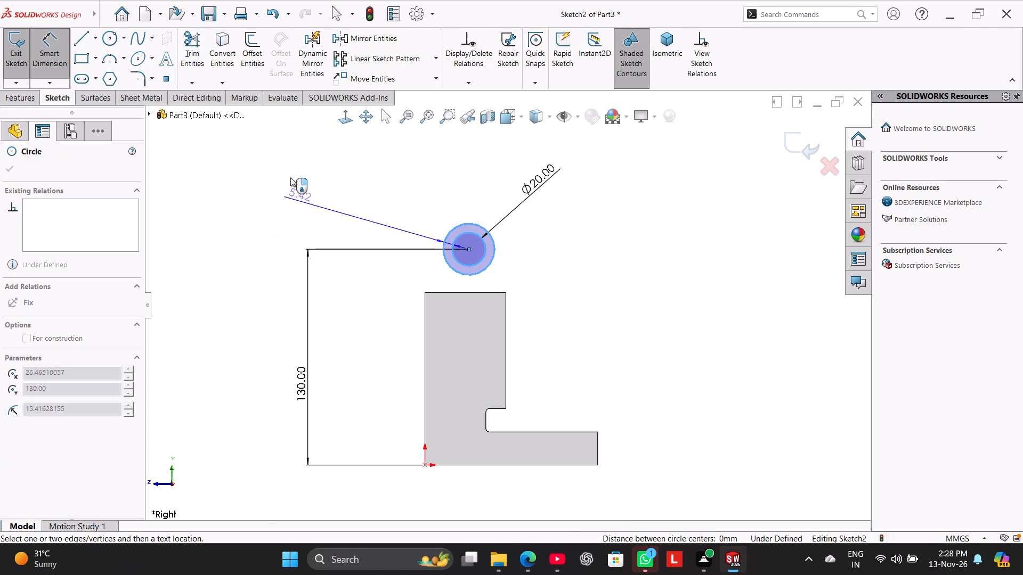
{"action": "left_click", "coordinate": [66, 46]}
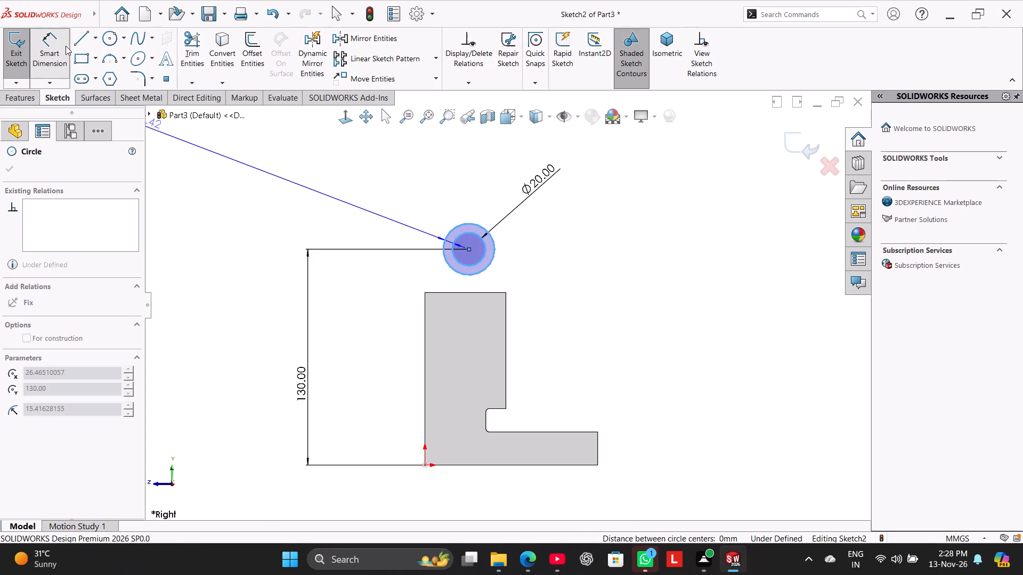
Dimension the second concentric circle's diameter as 40 mm.
{"action": "left_click", "coordinate": [43, 42]}
{"action": "left_click_drag", "start_coordinate": [470, 224], "coordinate": [467, 218]}
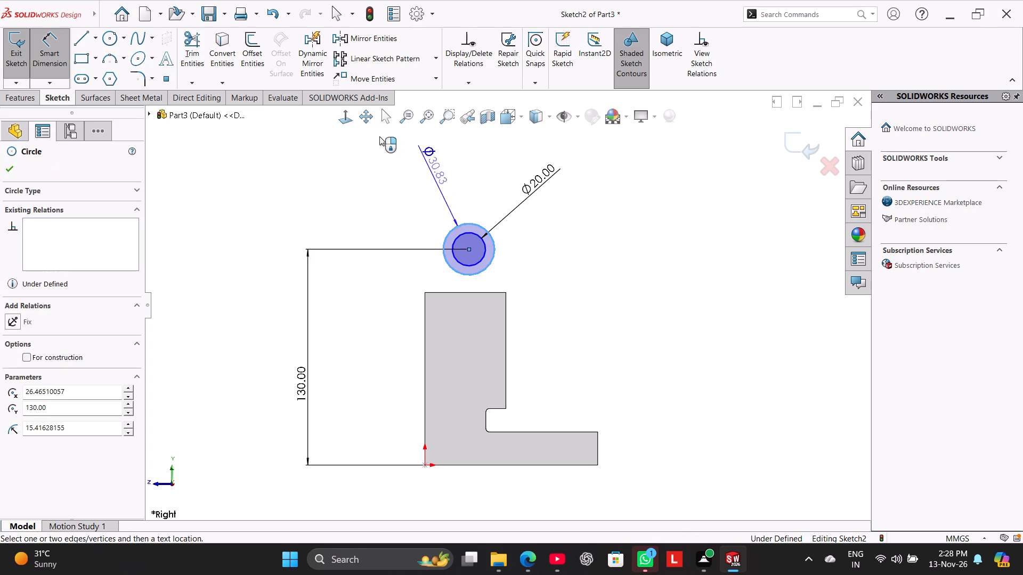
{"action": "left_click", "coordinate": [396, 151]}
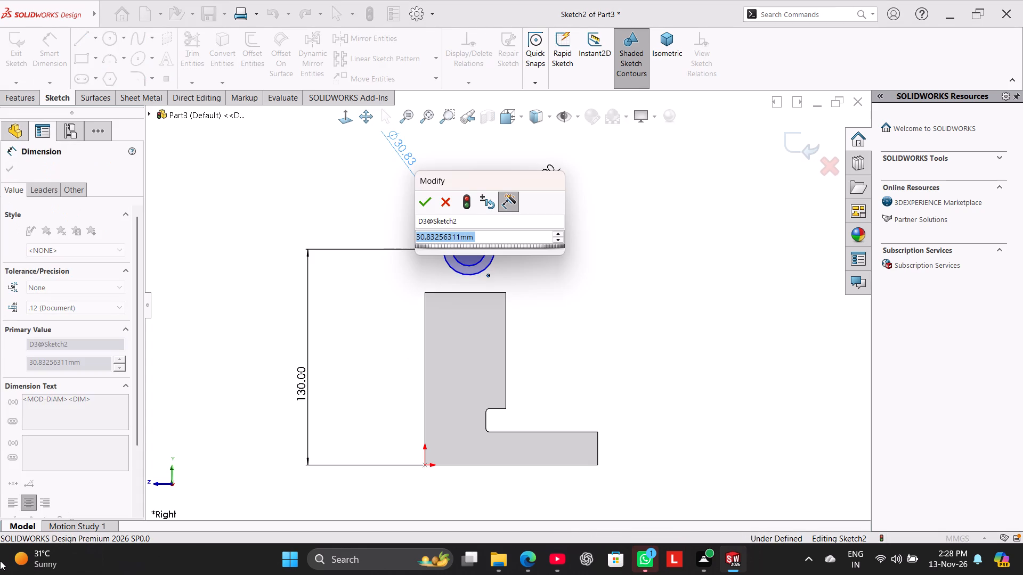
{"action": "type", "text": "40"}
{"action": "key", "text": "Return"}
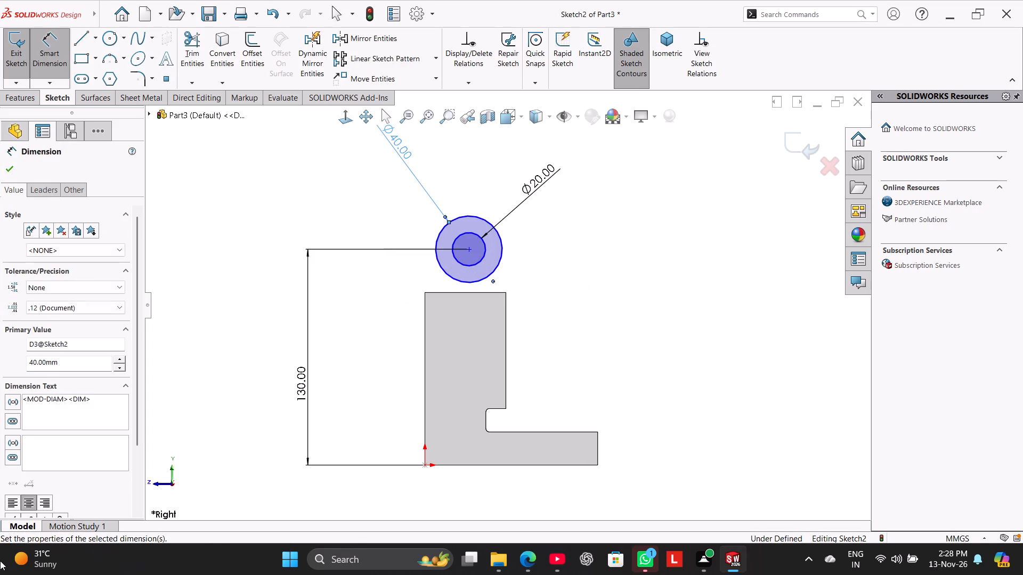
{"action": "left_click", "coordinate": [626, 224]}
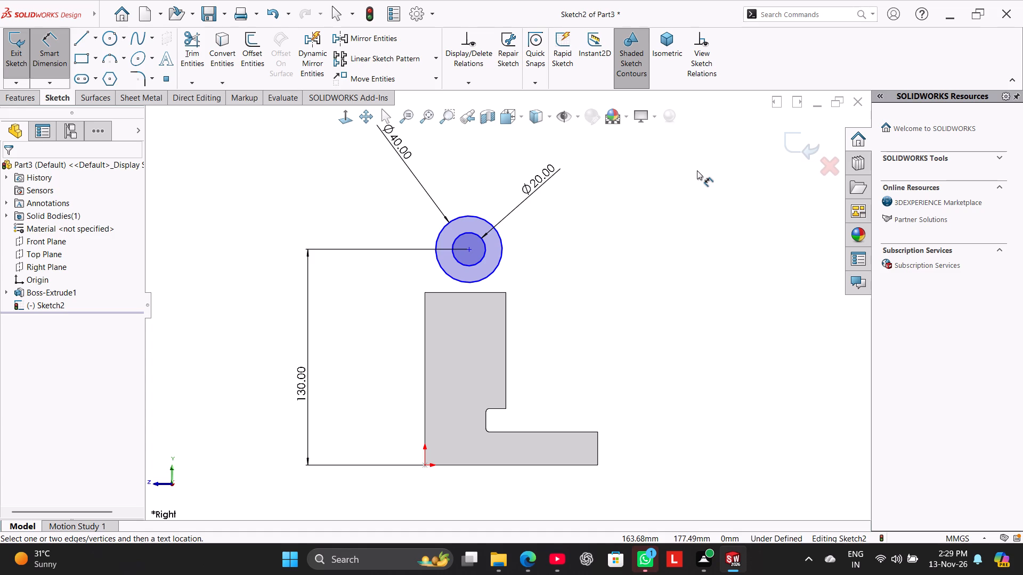
{"action": "right_click", "coordinate": [584, 224]}
{"action": "left_click", "coordinate": [620, 257]}
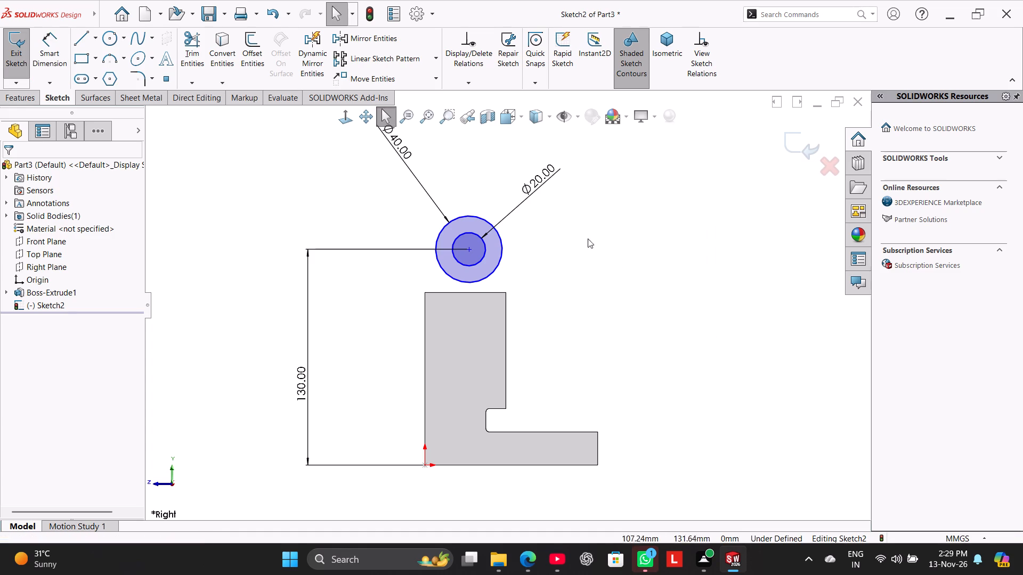
Dimension the concentric circles' centre horizontally from the origin as 25 mm, placing the dimension below the part.
{"action": "left_click", "coordinate": [46, 42]}
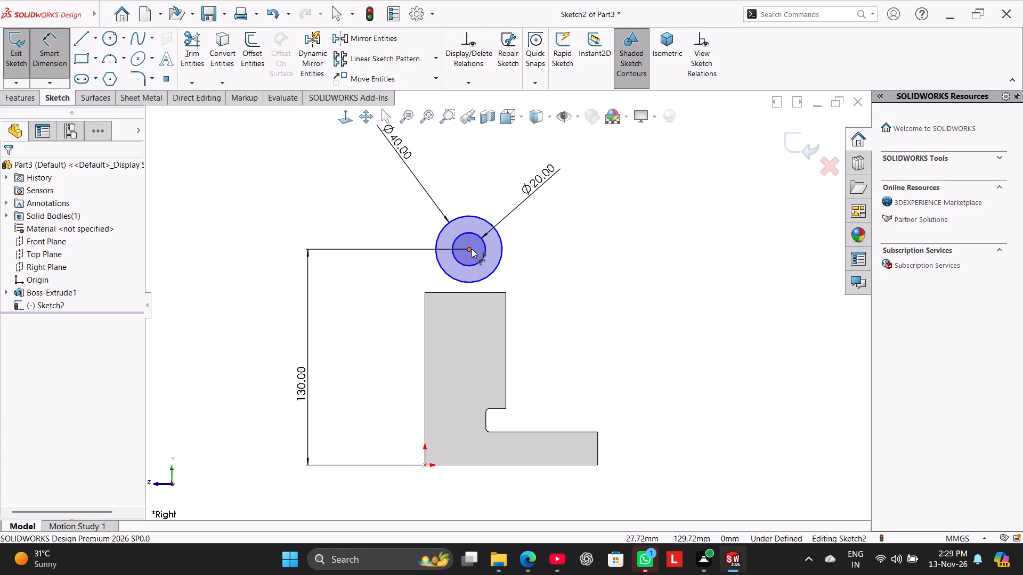
{"action": "left_click", "coordinate": [470, 249]}
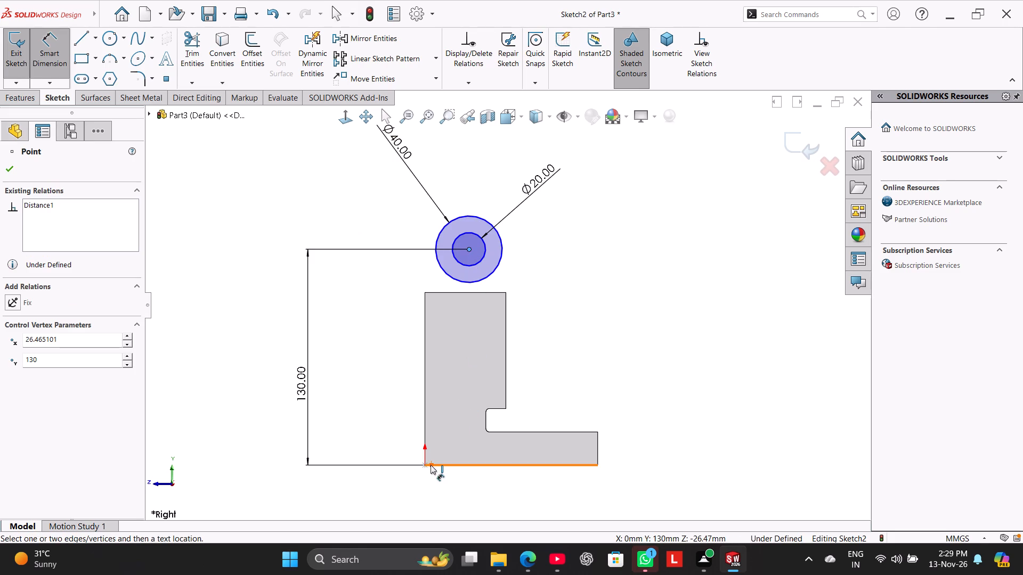
{"action": "left_click", "coordinate": [421, 467]}
{"action": "left_click", "coordinate": [422, 467]}
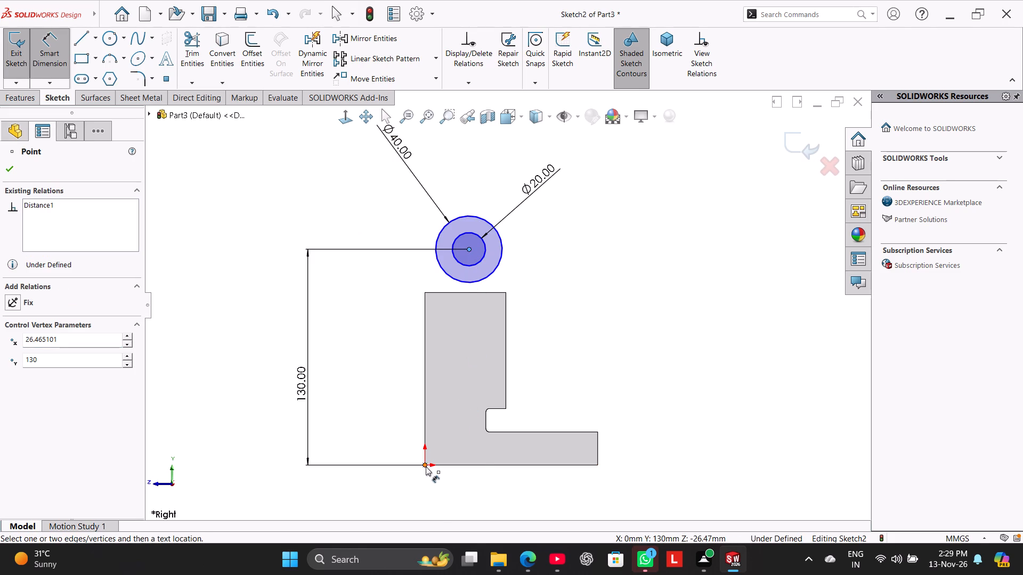
{"action": "left_click", "coordinate": [426, 466]}
{"action": "left_click", "coordinate": [448, 492]}
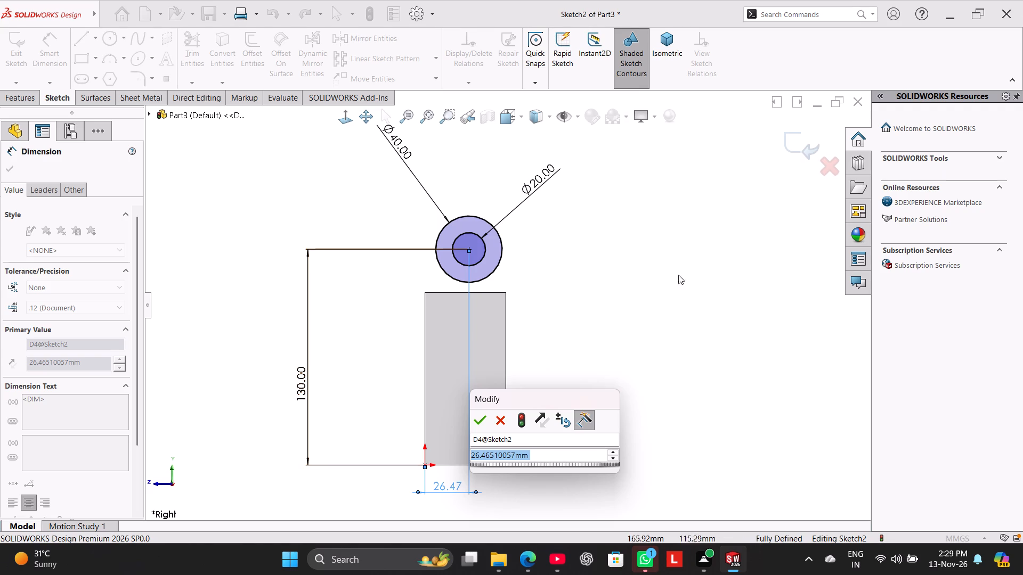
{"action": "left_click", "coordinate": [602, 270]}
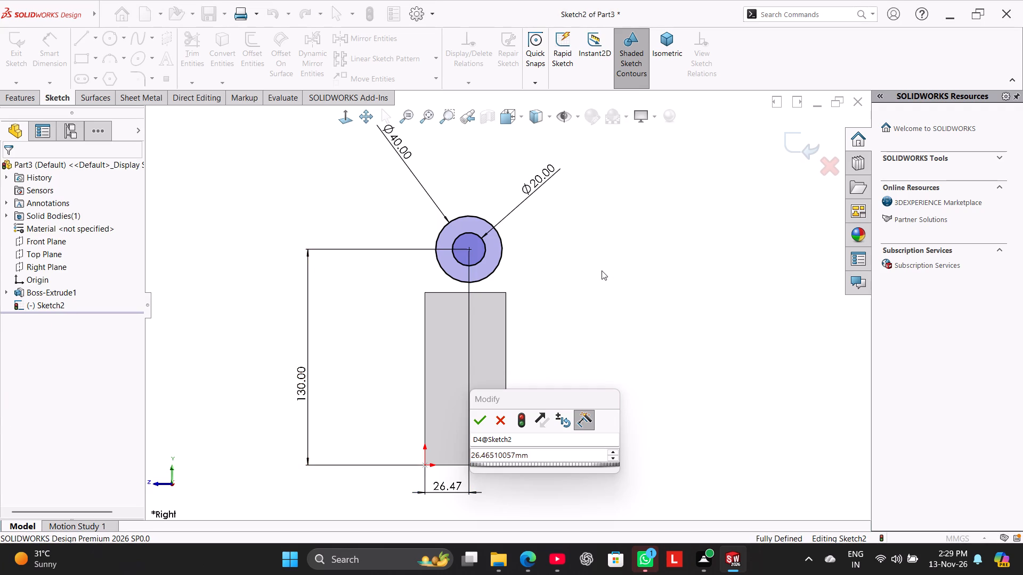
{"action": "key", "text": "2"}
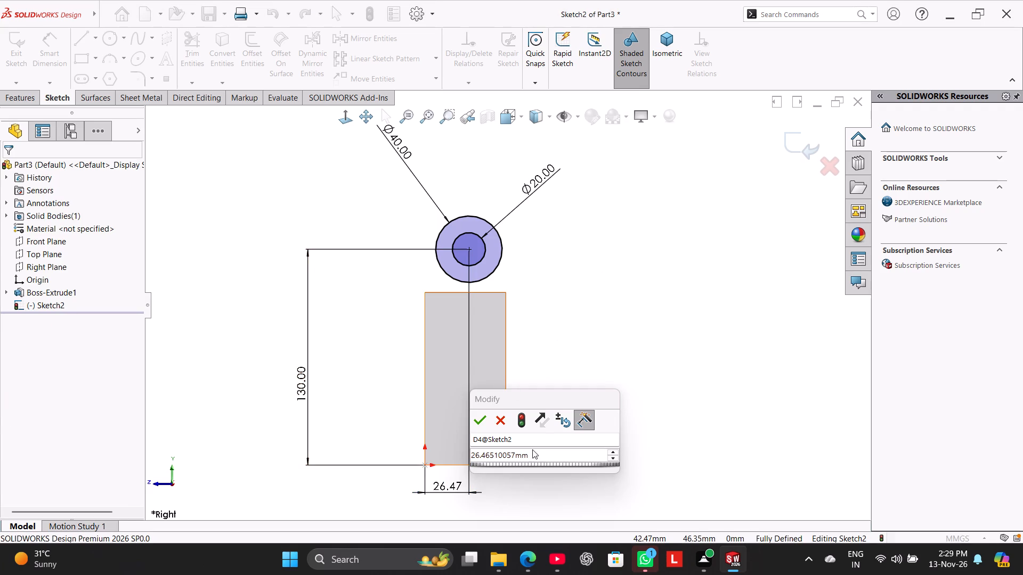
{"action": "double_click", "coordinate": [543, 455]}
{"action": "type", "text": "25"}
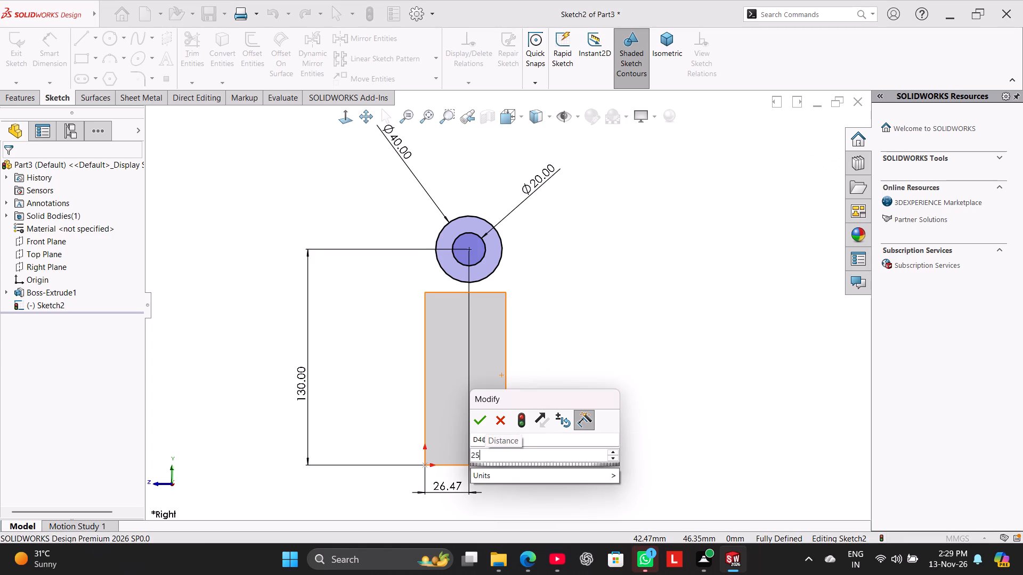
{"action": "key", "text": "Return"}
{"action": "left_click", "coordinate": [615, 301]}
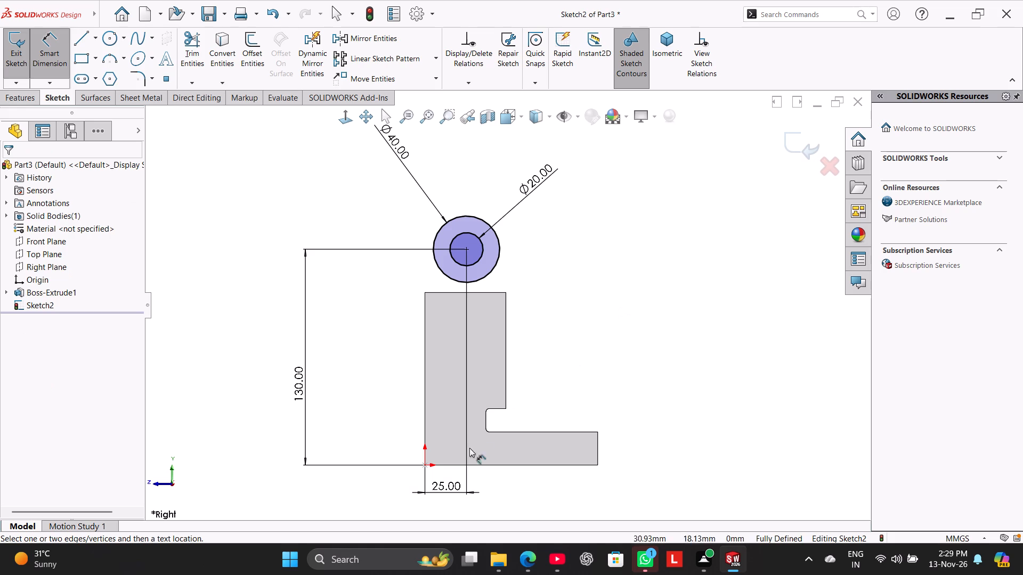
Set the circle centre's horizontal distance from the origin to 20 mm and exit the sketch.
{"action": "double_click", "coordinate": [442, 487]}
{"action": "type", "text": "20"}
{"action": "key", "text": "Return"}
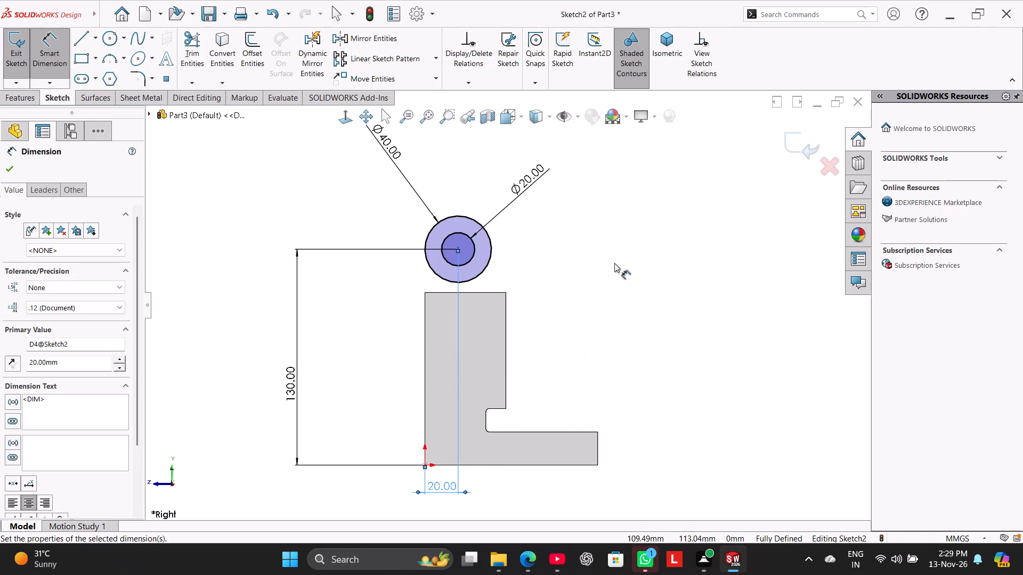
{"action": "right_click", "coordinate": [622, 243]}
{"action": "left_click", "coordinate": [657, 276]}
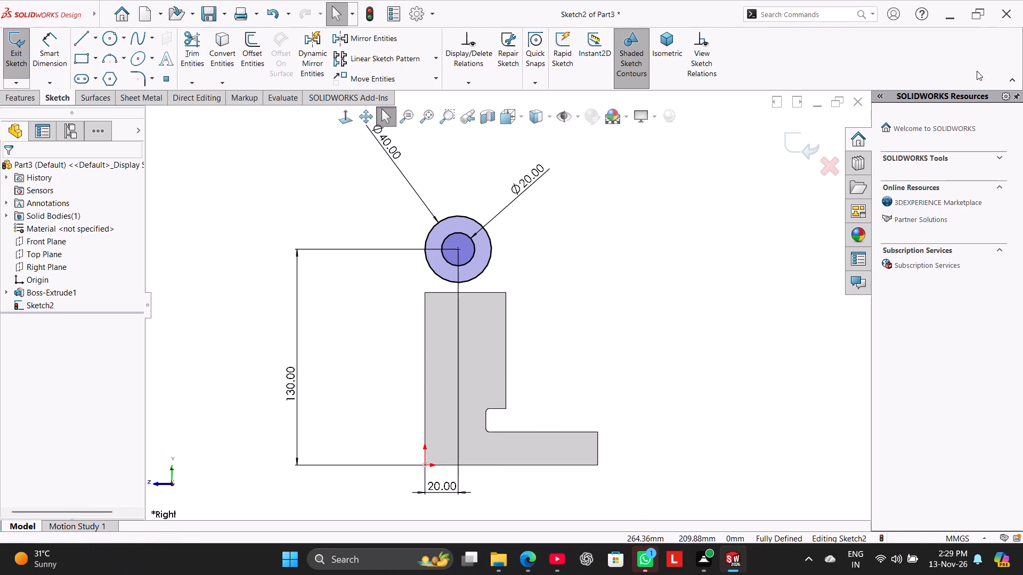
{"action": "left_click", "coordinate": [17, 58]}
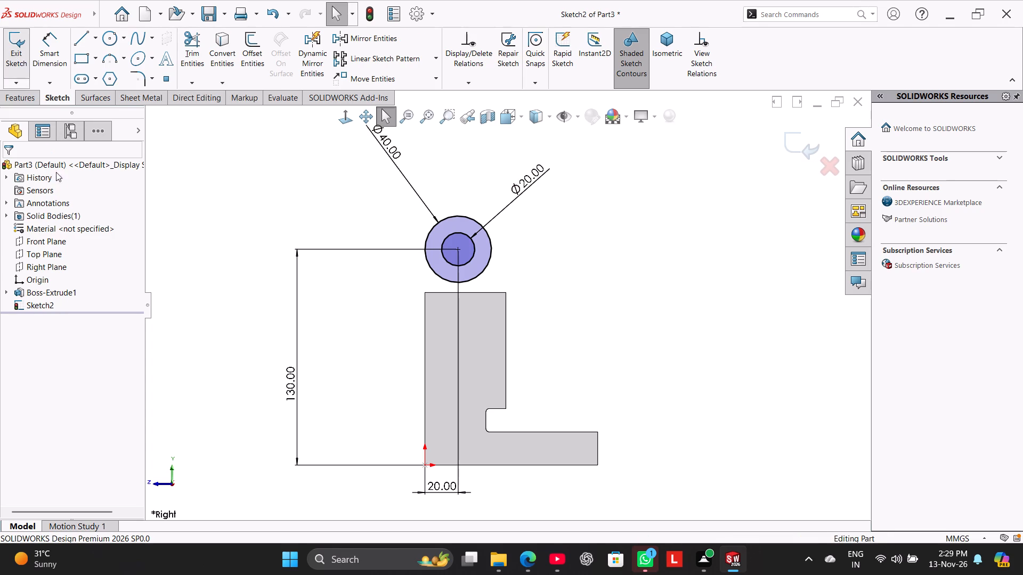
Edit the L-shaped body's mid-plane extrusion and set its depth to 40 mm.
{"action": "right_click", "coordinate": [50, 298]}
{"action": "left_click", "coordinate": [61, 270]}
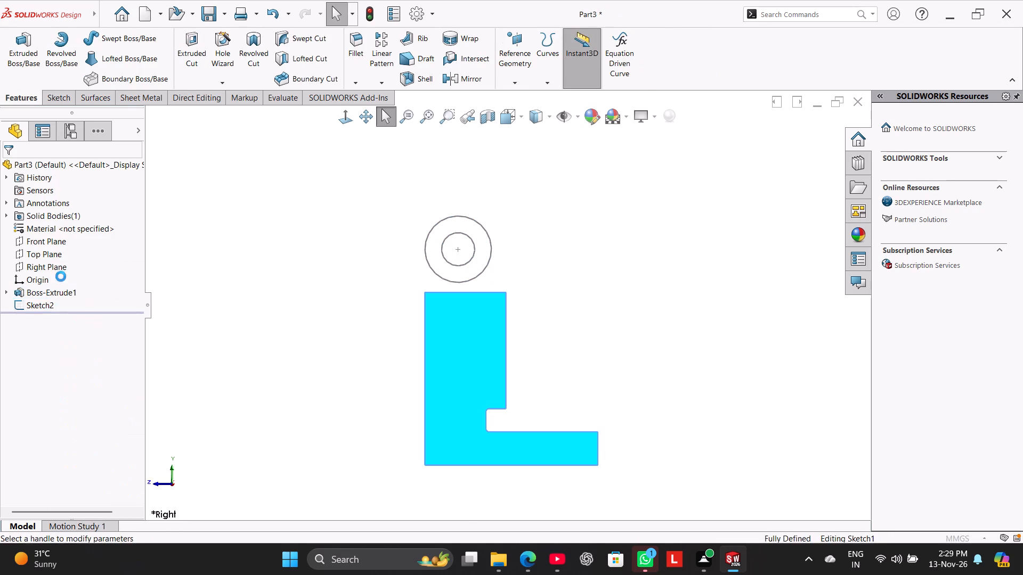
{"action": "type", "text": "40"}
{"action": "key", "text": "Return"}
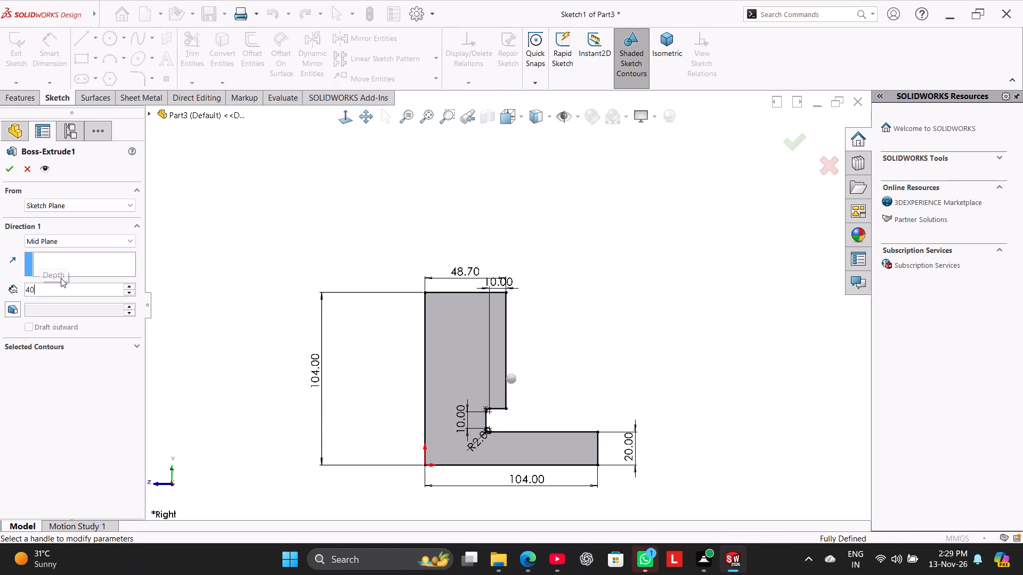
{"action": "left_click", "coordinate": [6, 169]}
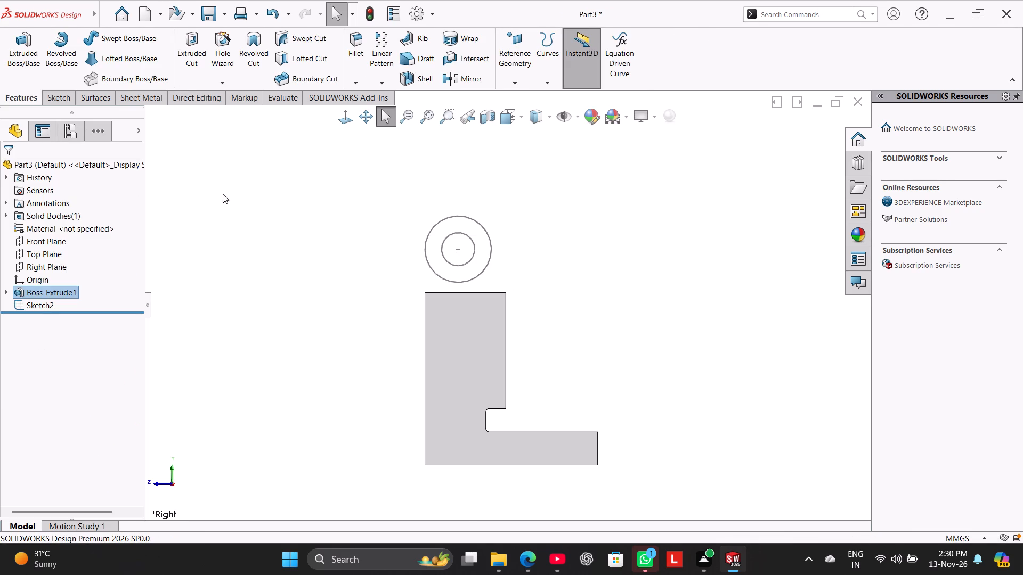
{"action": "left_click", "coordinate": [223, 194]}
Reopen the concentric-circle sketch for editing and start a boss extrusion of the ring above the L-shaped body.
{"action": "right_click", "coordinate": [51, 305]}
{"action": "left_click", "coordinate": [66, 277]}
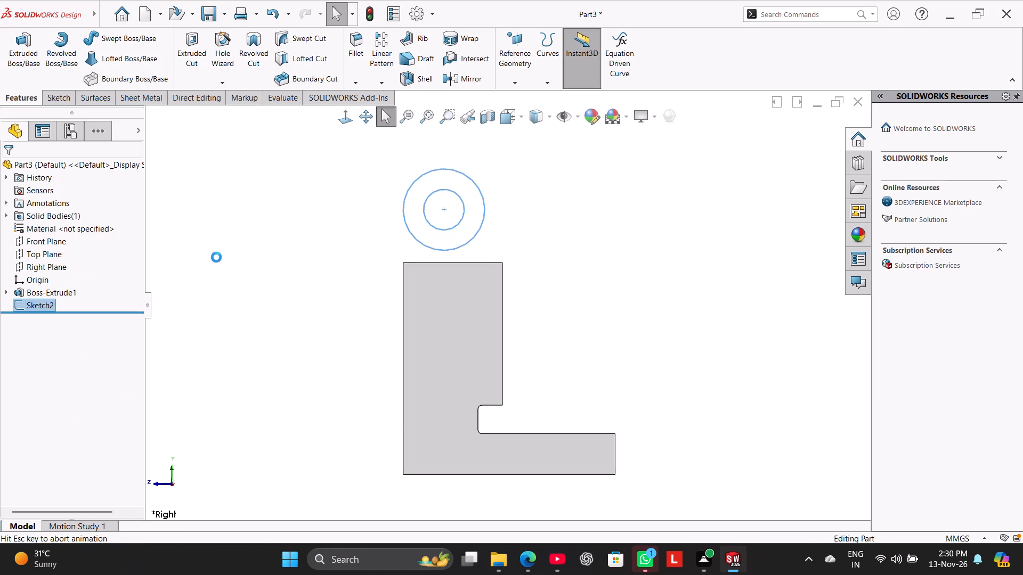
{"action": "scroll", "coordinate": [342, 234], "scroll_direction": "up", "scroll_amount": 2}
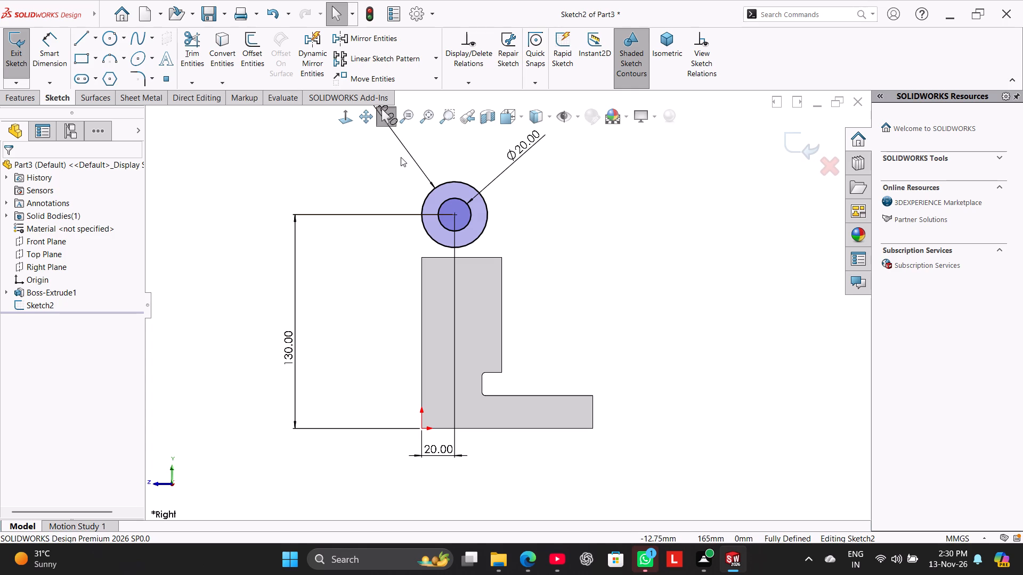
{"action": "left_click", "coordinate": [12, 98]}
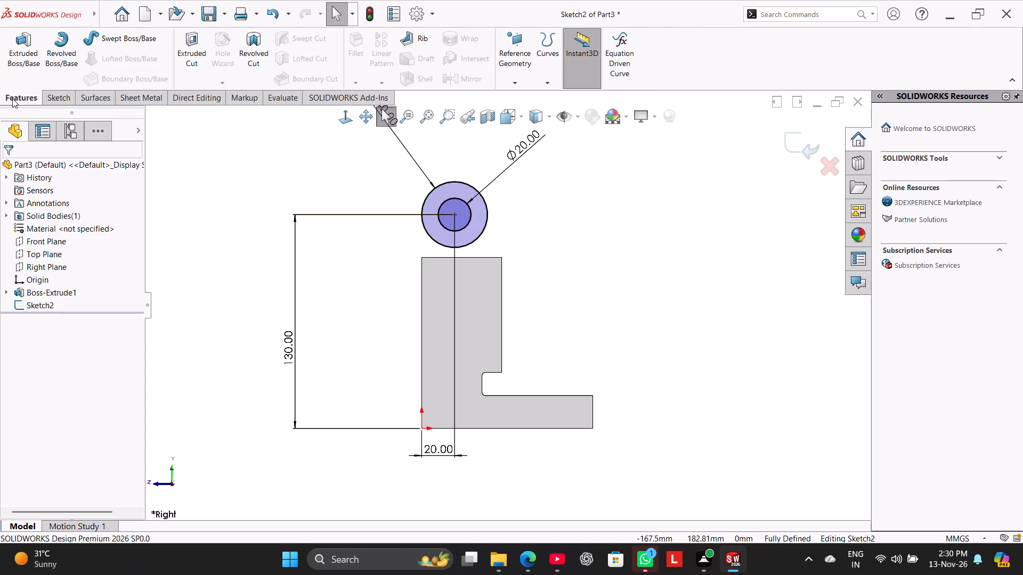
{"action": "left_click", "coordinate": [19, 68]}
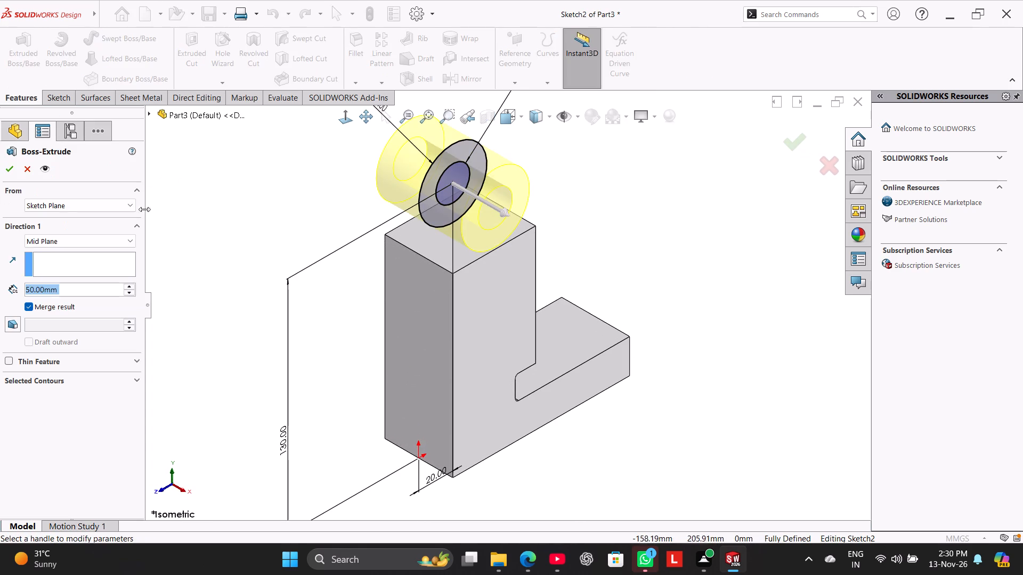
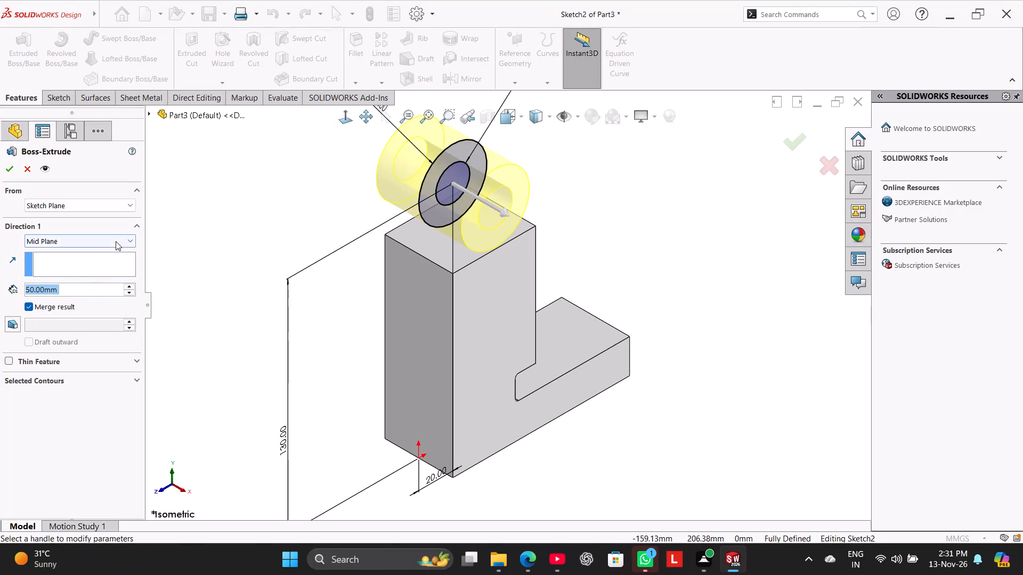
Set the ring's mid-plane extrusion depth to 70 mm and finish the boss.
{"action": "key", "text": "7"}
{"action": "key", "text": "0"}
{"action": "key", "text": "Return"}
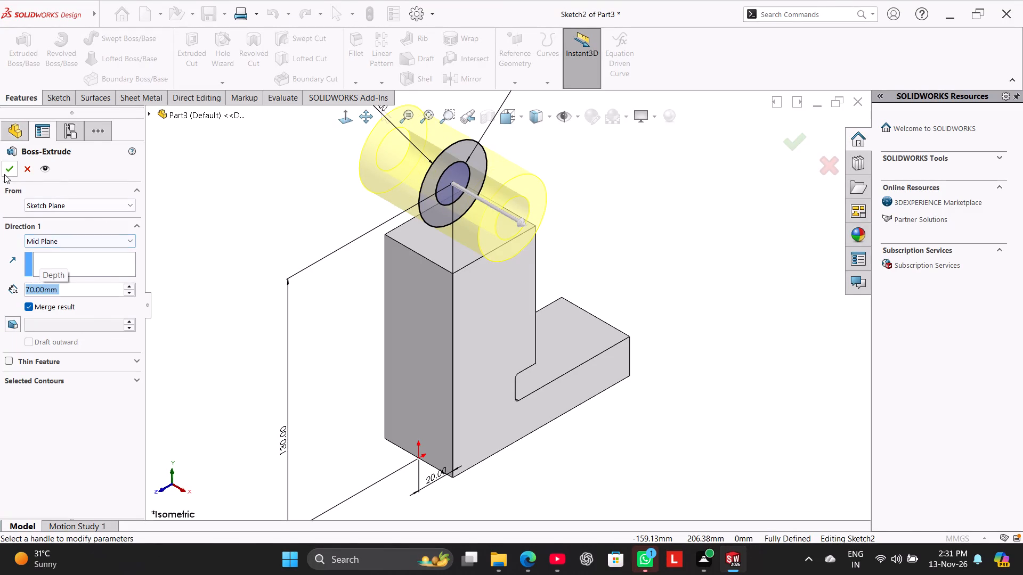
{"action": "left_click", "coordinate": [4, 174]}
{"action": "left_click", "coordinate": [200, 170]}
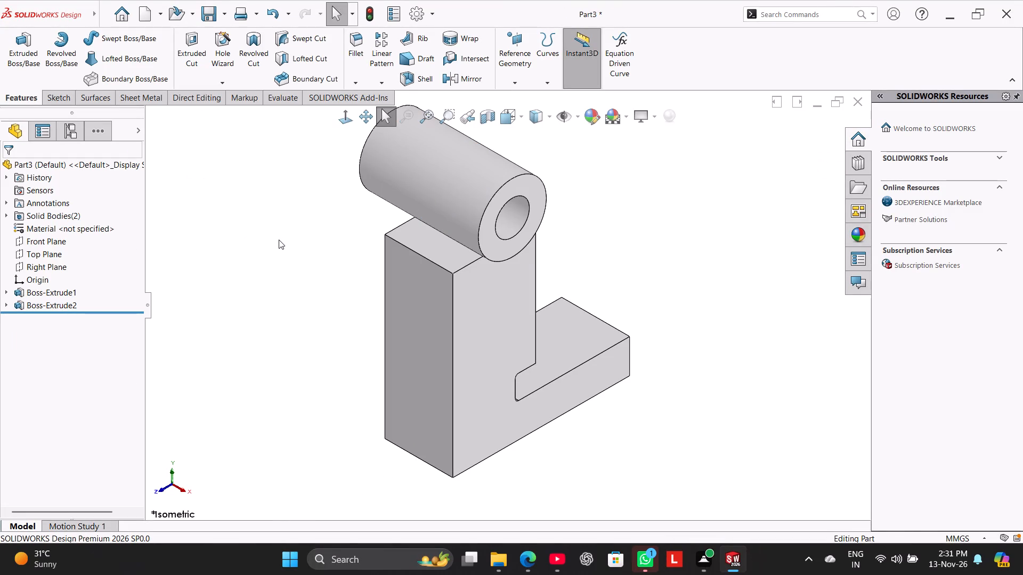
Examine the extruded ring and the L-shaped body from several sides, including the gap between them.
{"action": "middle_click_drag", "start_coordinate": [336, 266], "coordinate": [312, 199]}
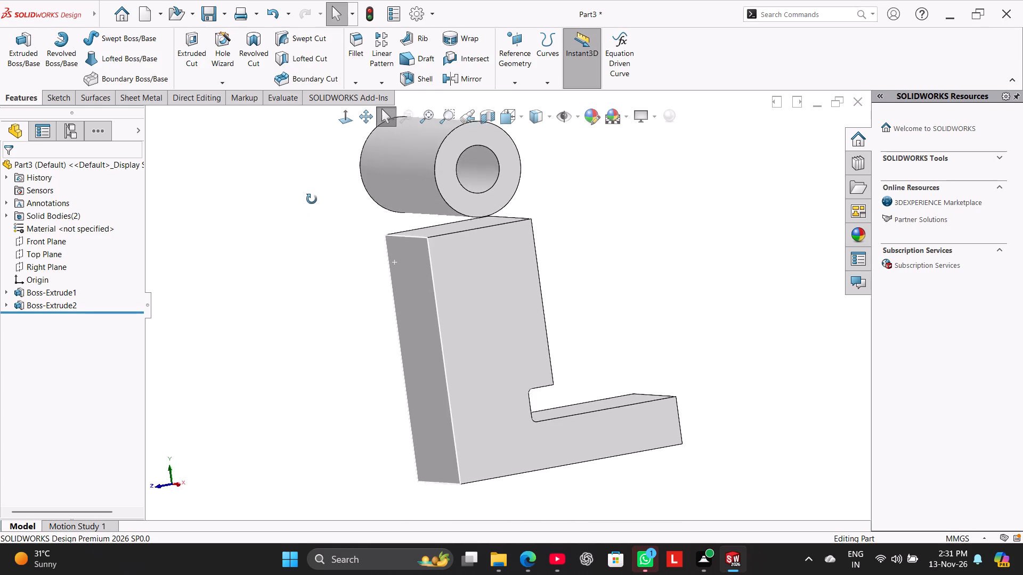
{"action": "middle_click_drag", "start_coordinate": [312, 199], "coordinate": [294, 204]}
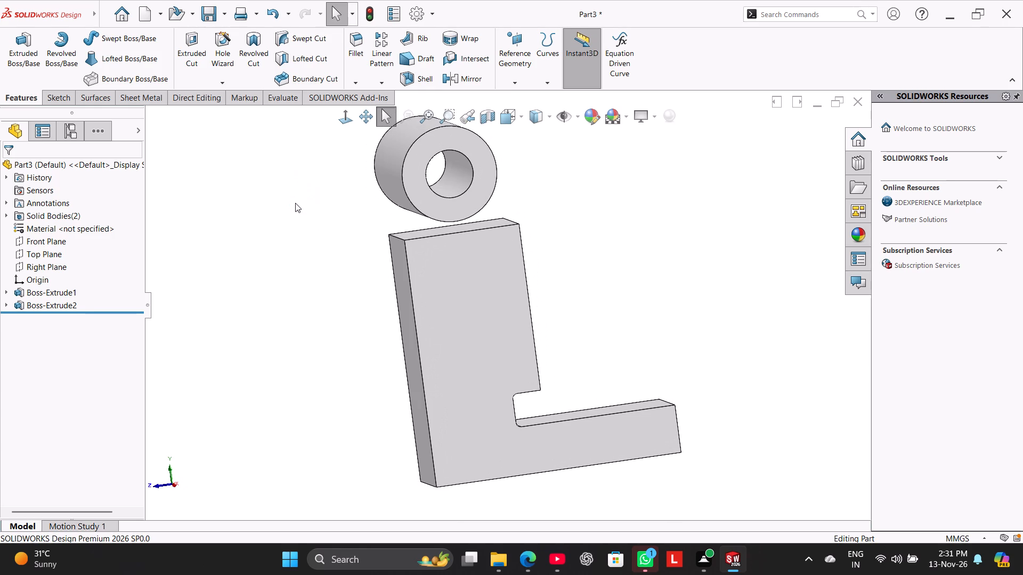
{"action": "middle_click_drag", "start_coordinate": [330, 258], "coordinate": [311, 225]}
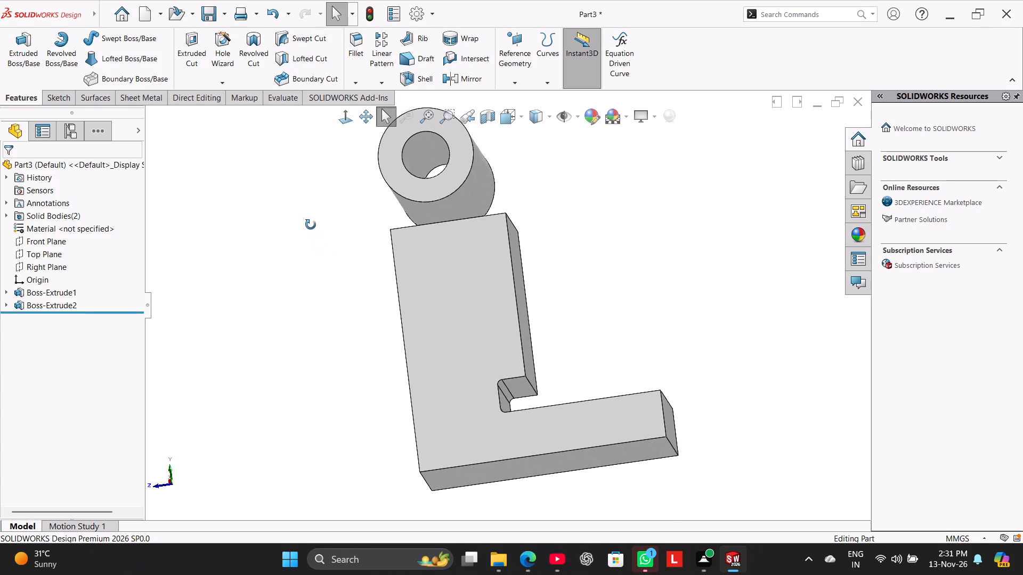
{"action": "middle_click_drag", "start_coordinate": [311, 225], "coordinate": [303, 257]}
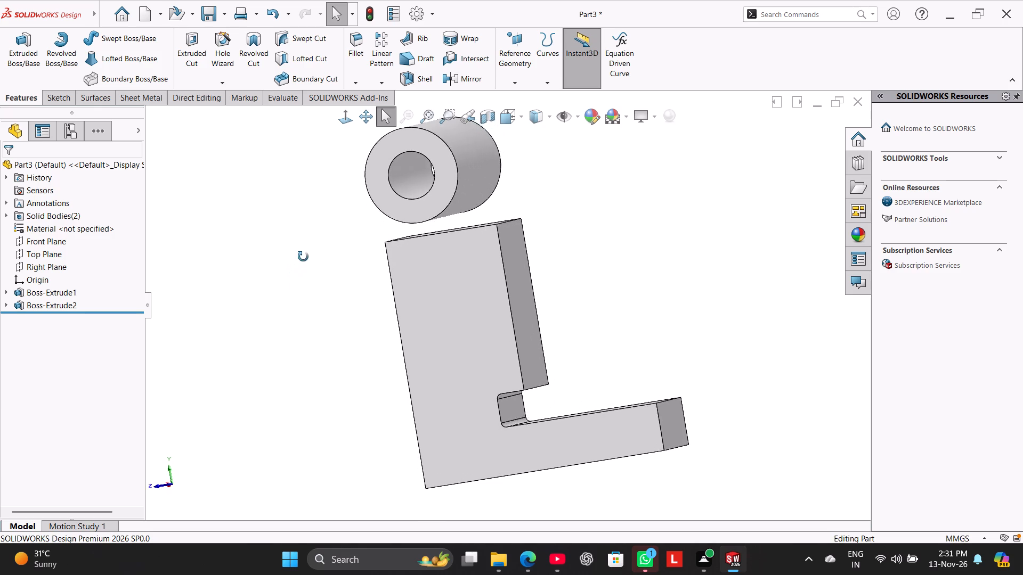
{"action": "middle_click_drag", "start_coordinate": [303, 257], "coordinate": [306, 253]}
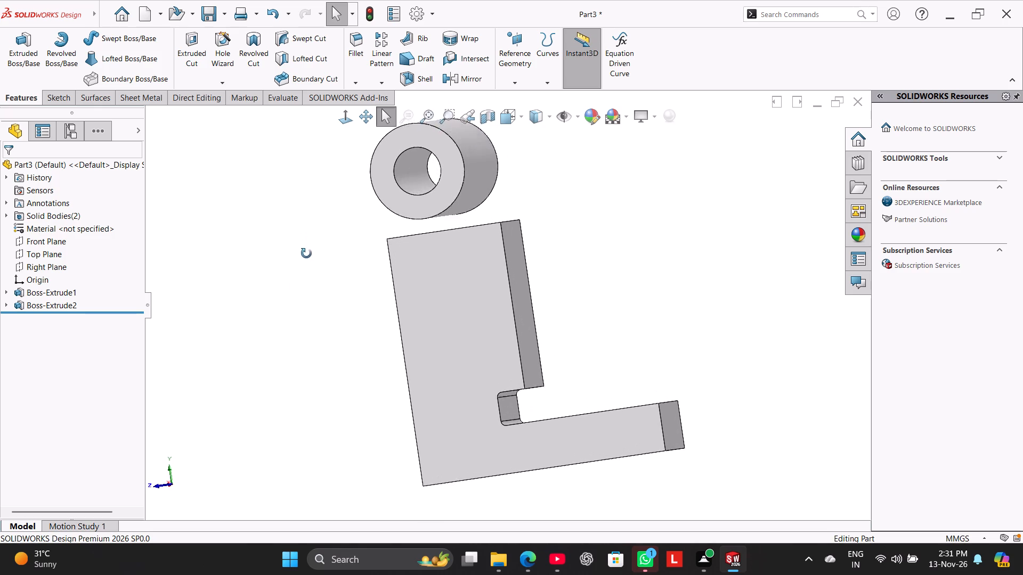
{"action": "middle_click_drag", "start_coordinate": [306, 253], "coordinate": [324, 249]}
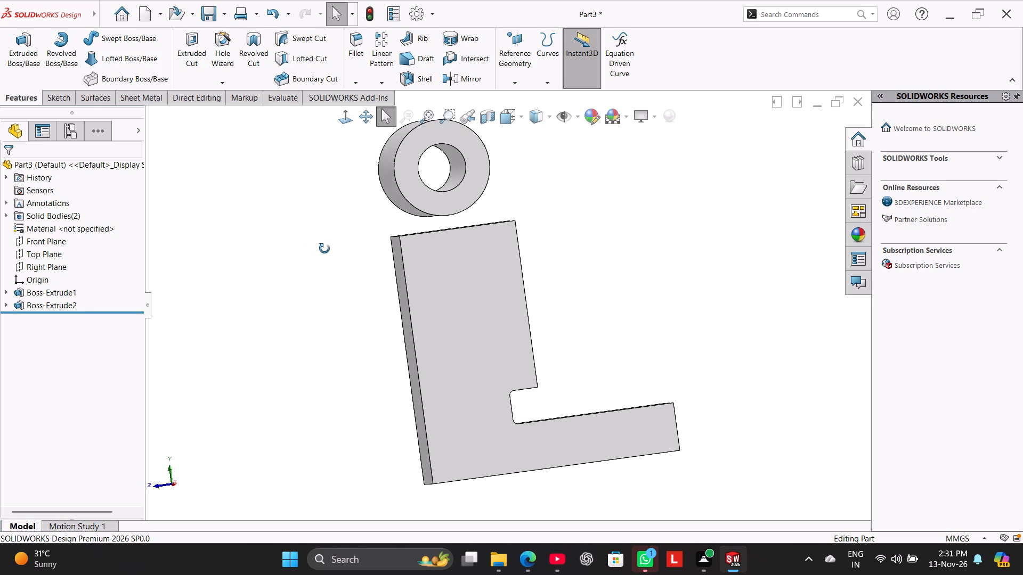
{"action": "middle_click_drag", "start_coordinate": [324, 249], "coordinate": [324, 250]}
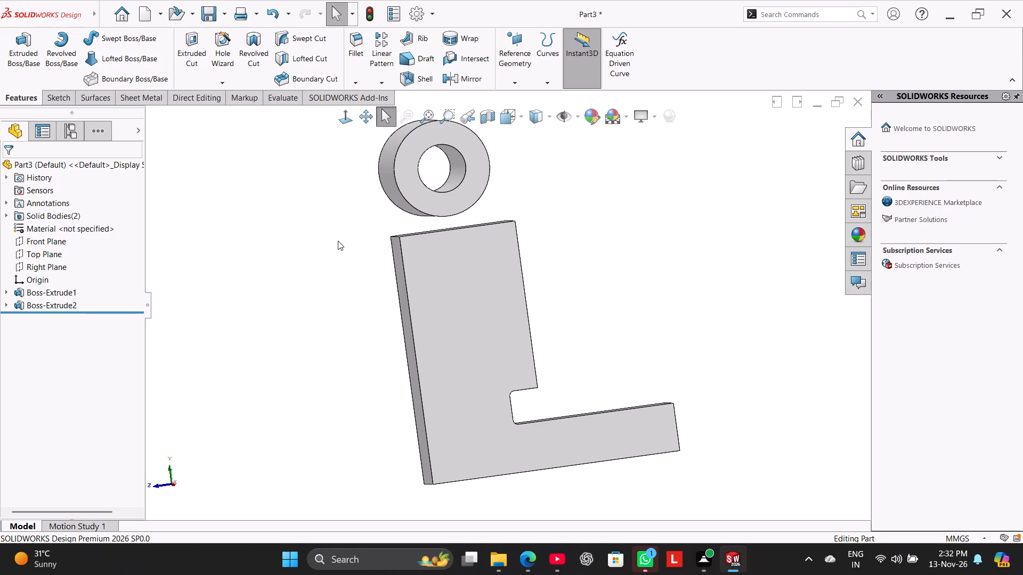
{"action": "middle_click_drag", "start_coordinate": [342, 256], "coordinate": [416, 269]}
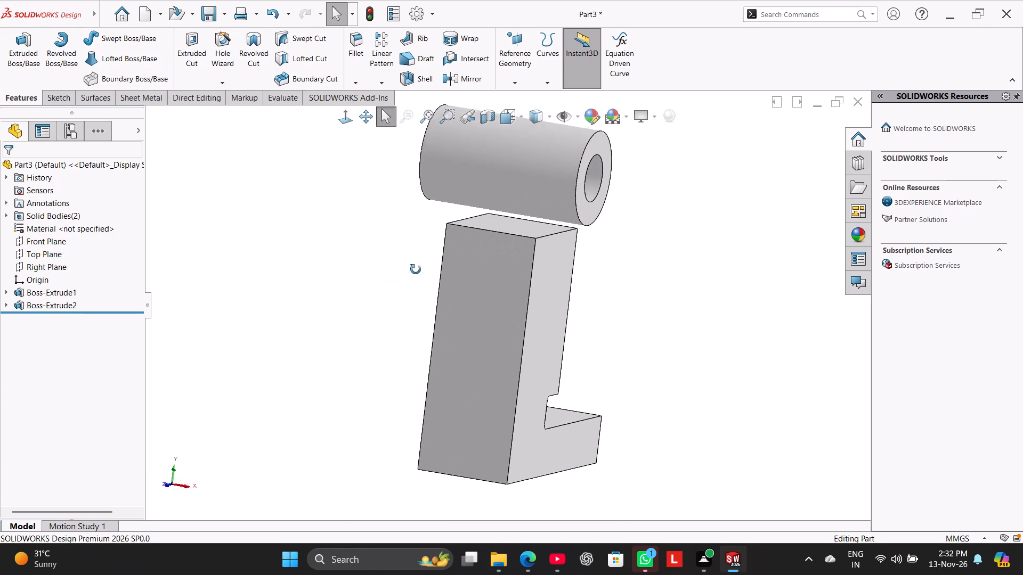
{"action": "middle_click_drag", "start_coordinate": [416, 269], "coordinate": [327, 238]}
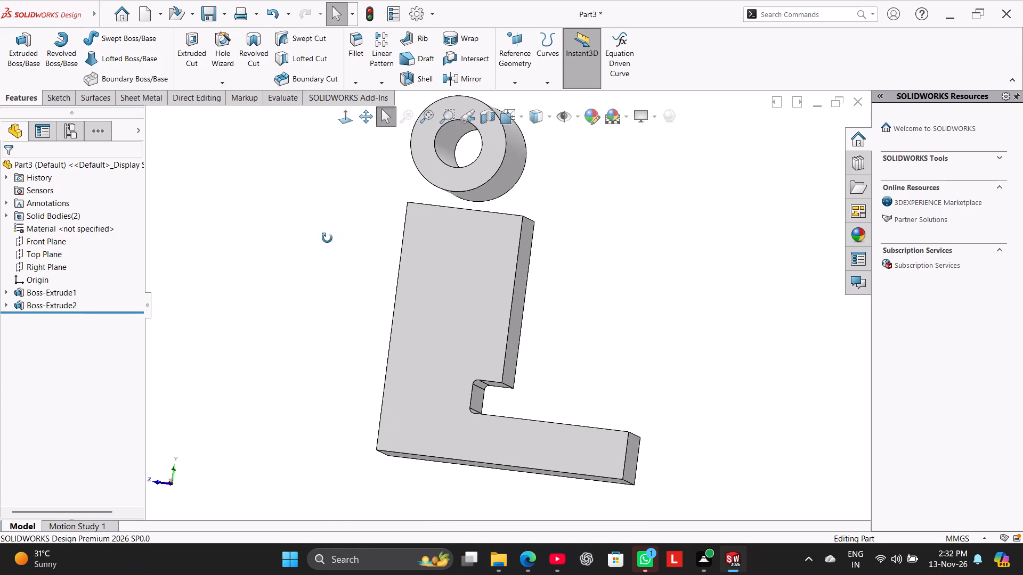
{"action": "middle_click_drag", "start_coordinate": [327, 238], "coordinate": [412, 310]}
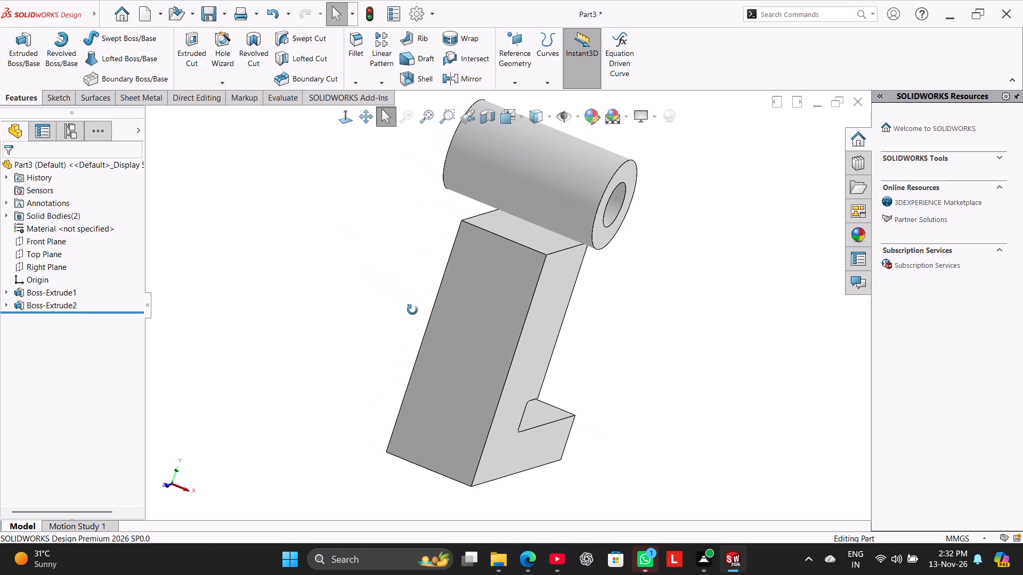
{"action": "middle_click_drag", "start_coordinate": [412, 310], "coordinate": [423, 326]}
{"action": "middle_click_drag", "start_coordinate": [382, 280], "coordinate": [408, 273]}
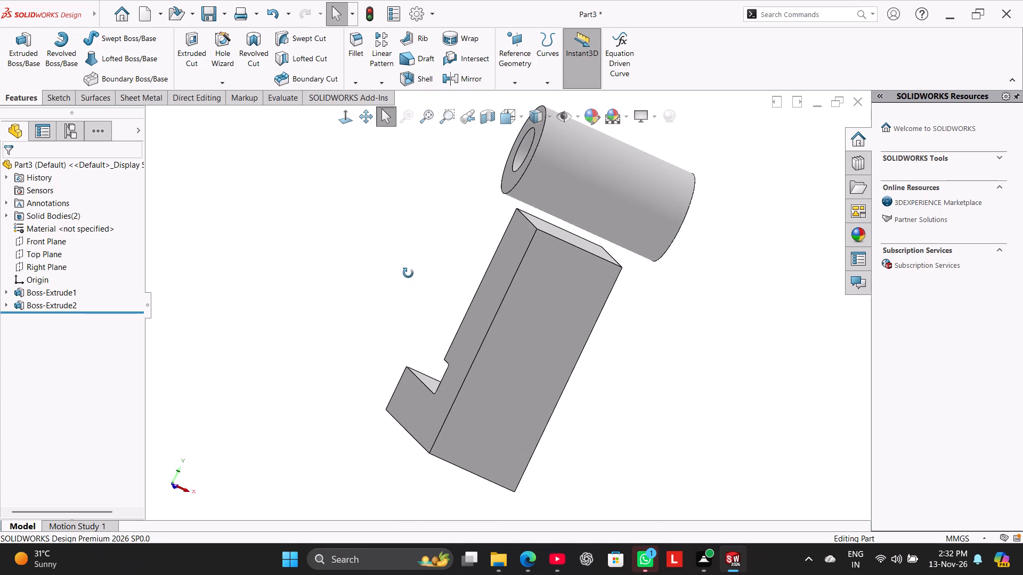
{"action": "middle_click_drag", "start_coordinate": [408, 273], "coordinate": [405, 264]}
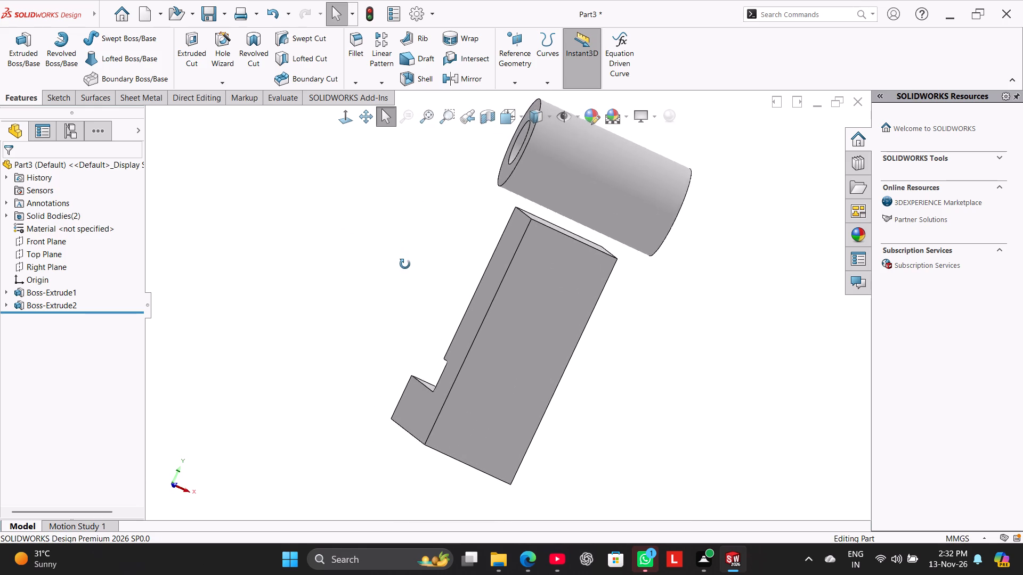
{"action": "middle_click_drag", "start_coordinate": [405, 264], "coordinate": [397, 273]}
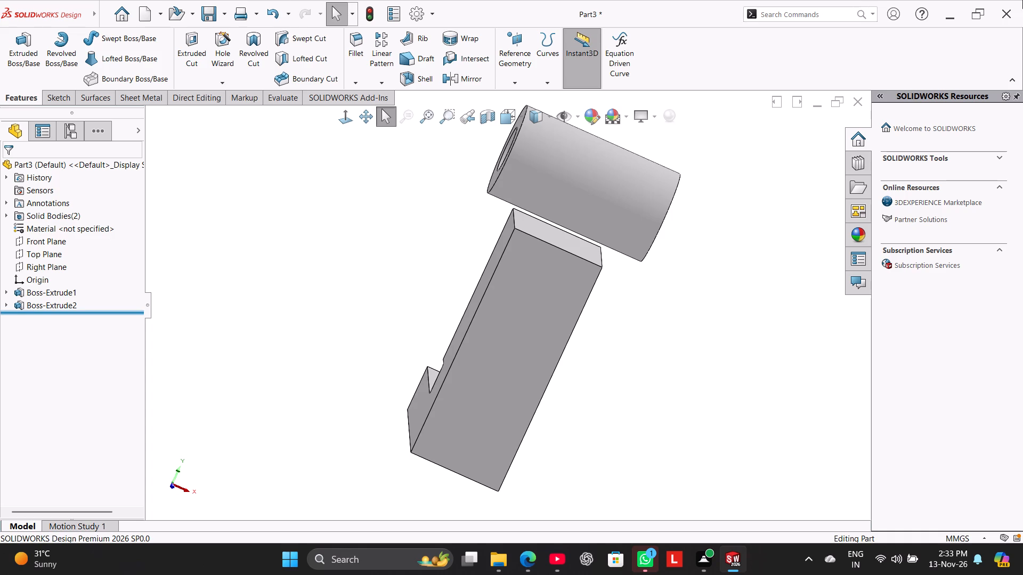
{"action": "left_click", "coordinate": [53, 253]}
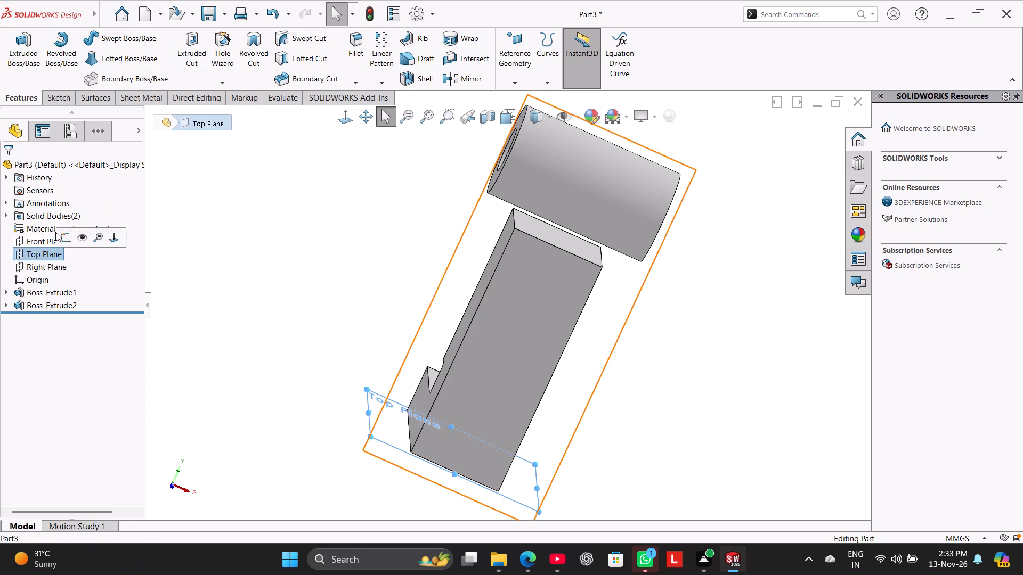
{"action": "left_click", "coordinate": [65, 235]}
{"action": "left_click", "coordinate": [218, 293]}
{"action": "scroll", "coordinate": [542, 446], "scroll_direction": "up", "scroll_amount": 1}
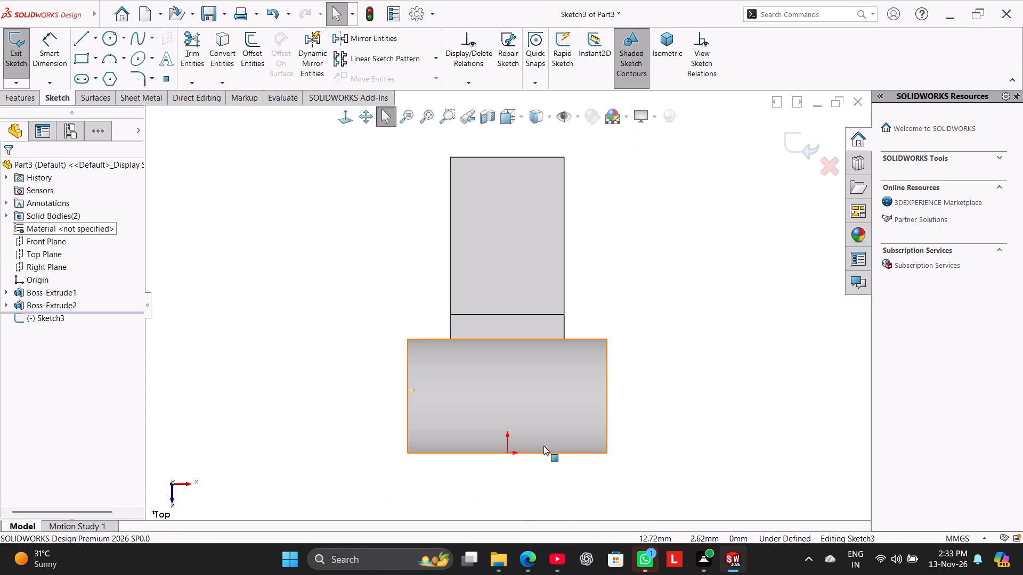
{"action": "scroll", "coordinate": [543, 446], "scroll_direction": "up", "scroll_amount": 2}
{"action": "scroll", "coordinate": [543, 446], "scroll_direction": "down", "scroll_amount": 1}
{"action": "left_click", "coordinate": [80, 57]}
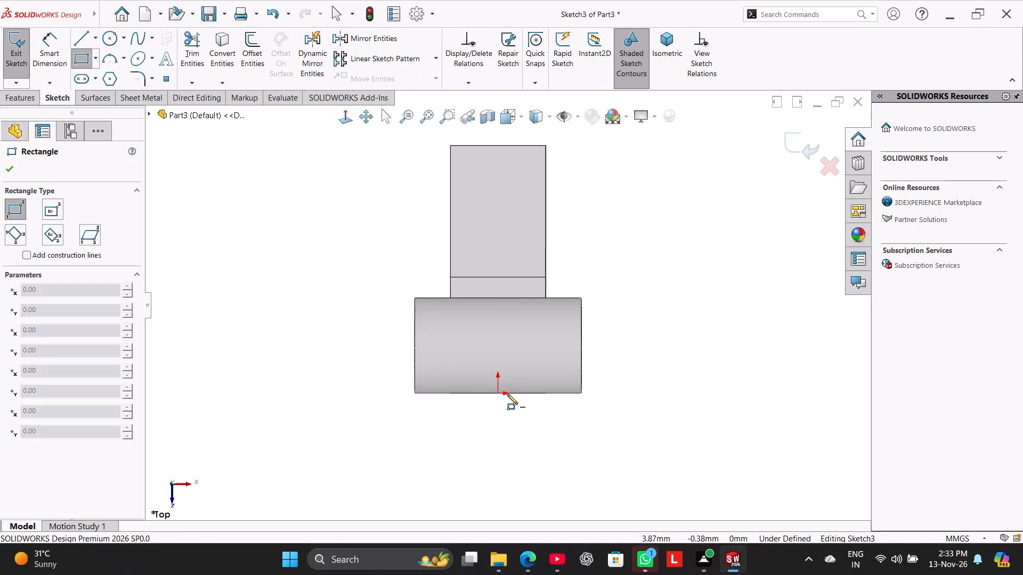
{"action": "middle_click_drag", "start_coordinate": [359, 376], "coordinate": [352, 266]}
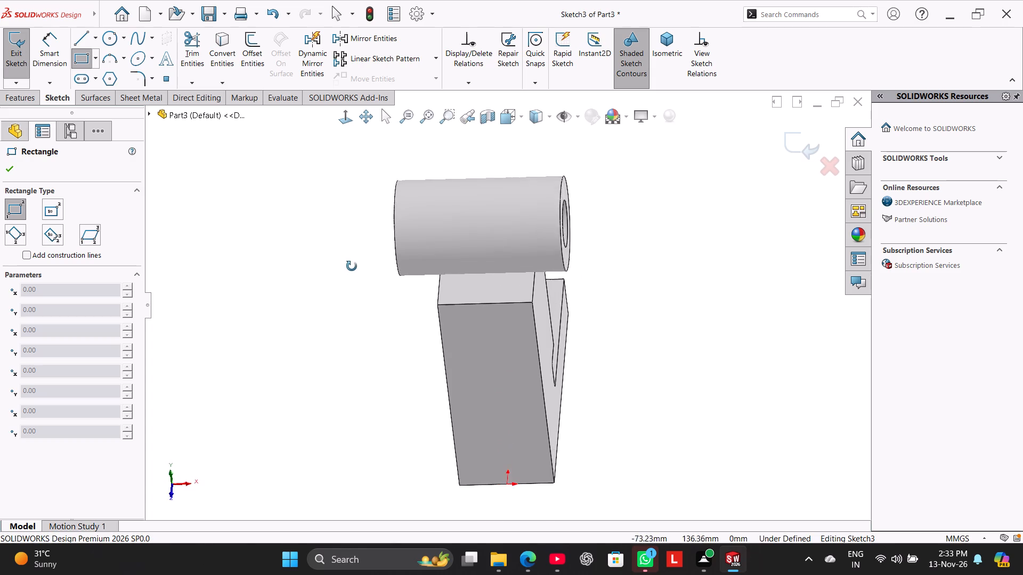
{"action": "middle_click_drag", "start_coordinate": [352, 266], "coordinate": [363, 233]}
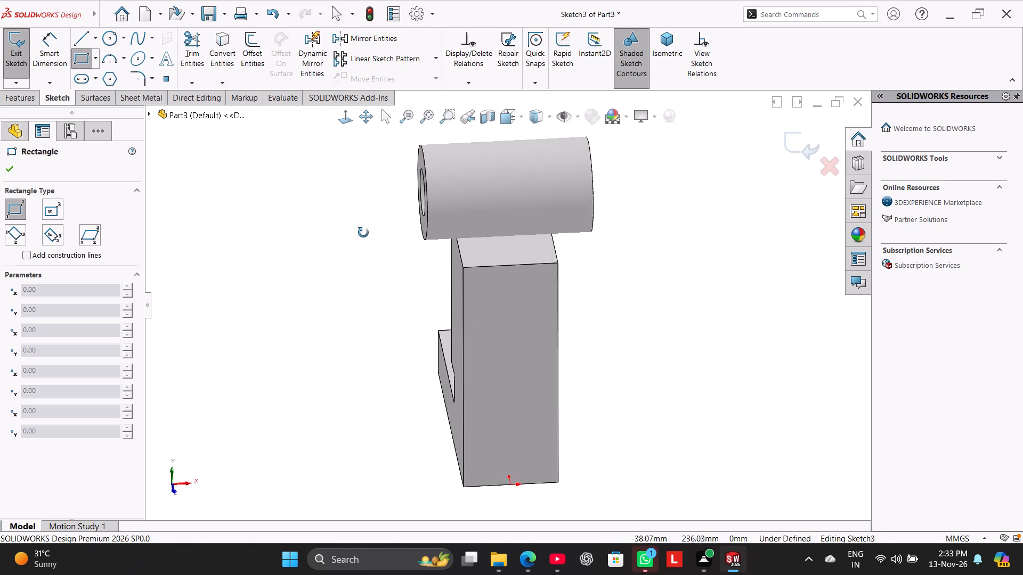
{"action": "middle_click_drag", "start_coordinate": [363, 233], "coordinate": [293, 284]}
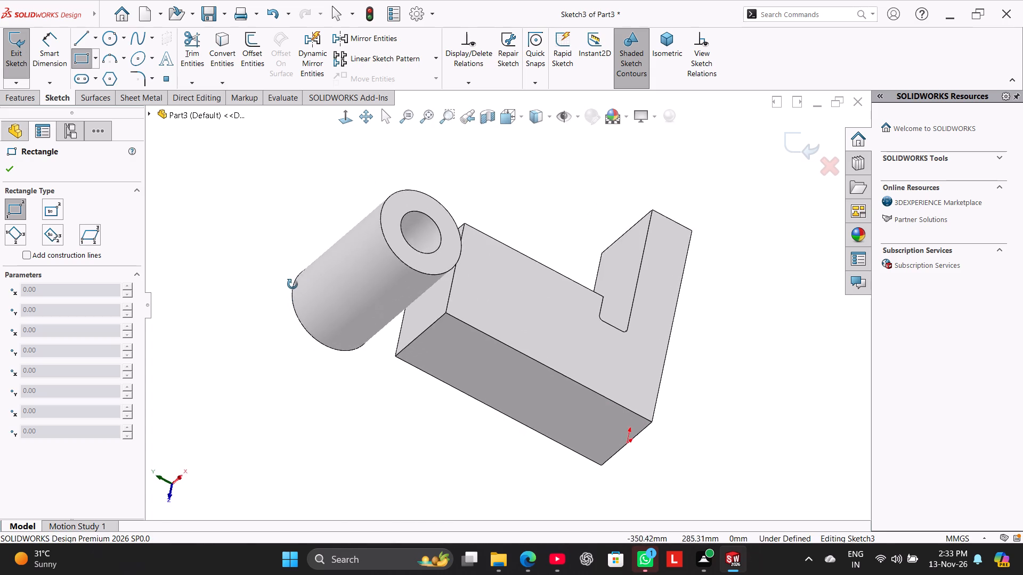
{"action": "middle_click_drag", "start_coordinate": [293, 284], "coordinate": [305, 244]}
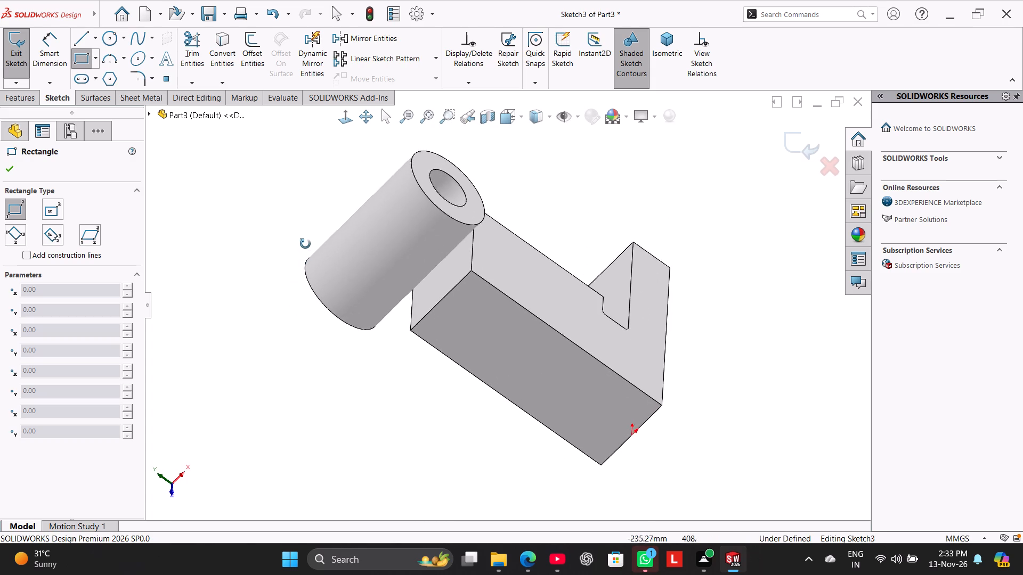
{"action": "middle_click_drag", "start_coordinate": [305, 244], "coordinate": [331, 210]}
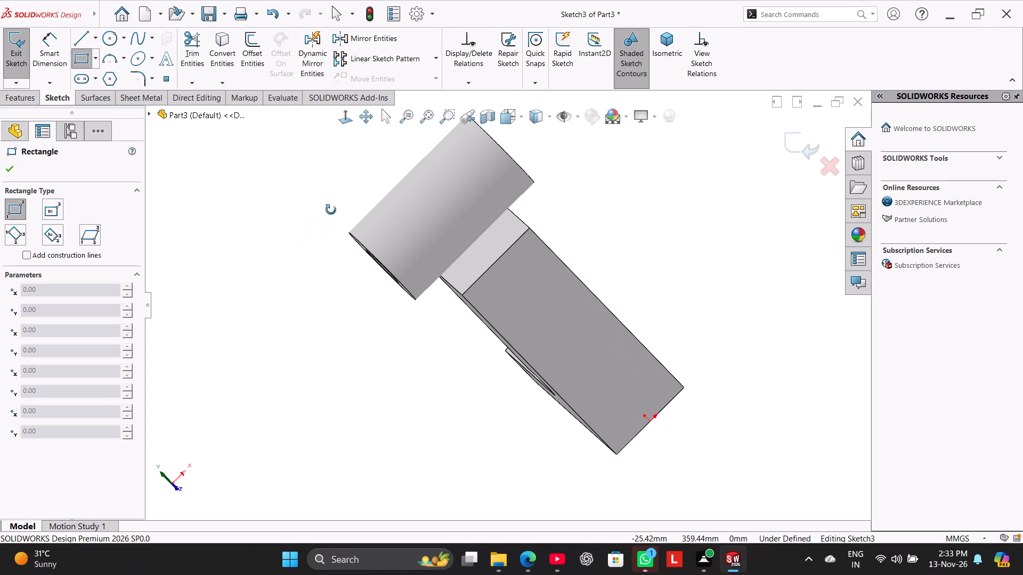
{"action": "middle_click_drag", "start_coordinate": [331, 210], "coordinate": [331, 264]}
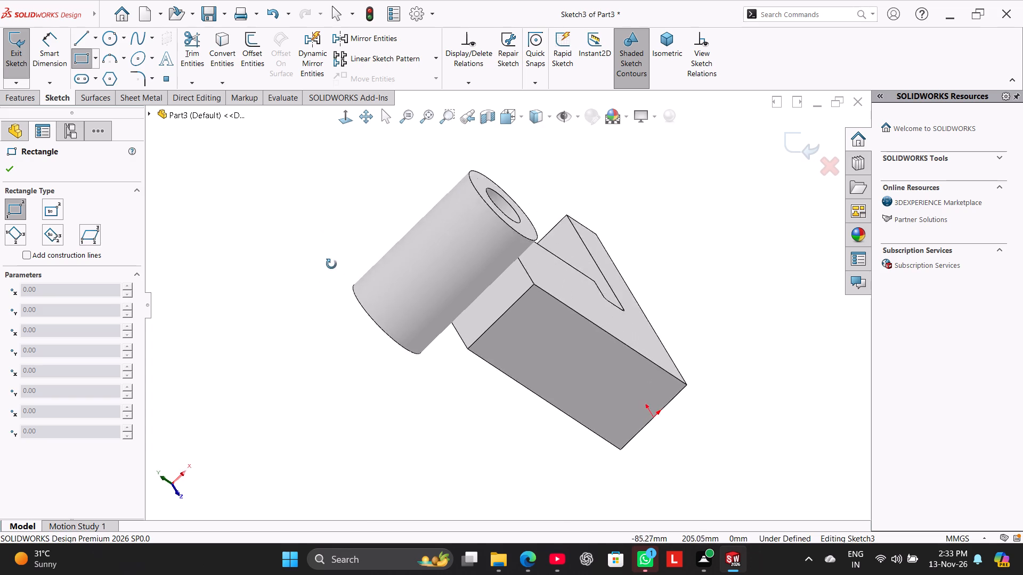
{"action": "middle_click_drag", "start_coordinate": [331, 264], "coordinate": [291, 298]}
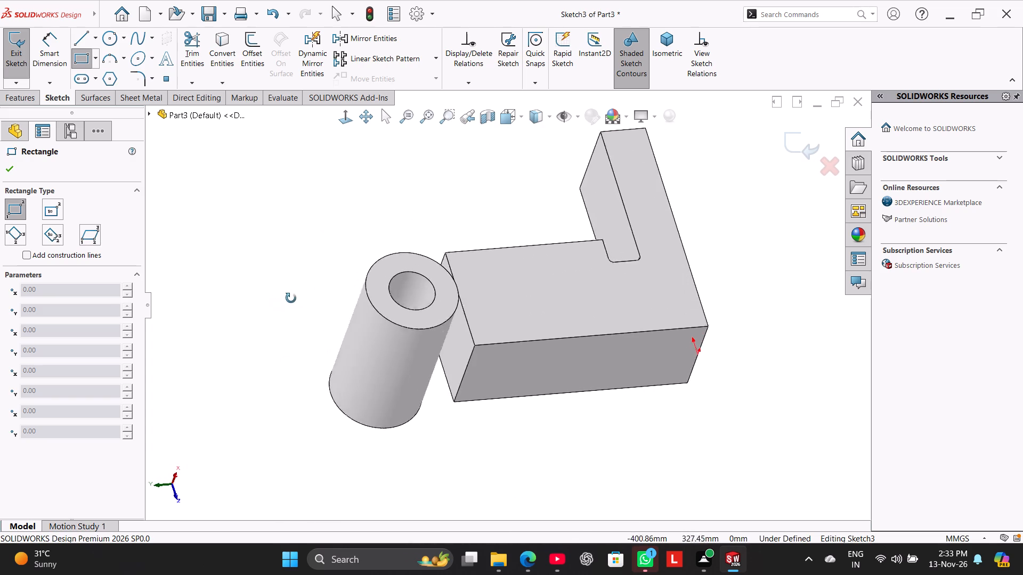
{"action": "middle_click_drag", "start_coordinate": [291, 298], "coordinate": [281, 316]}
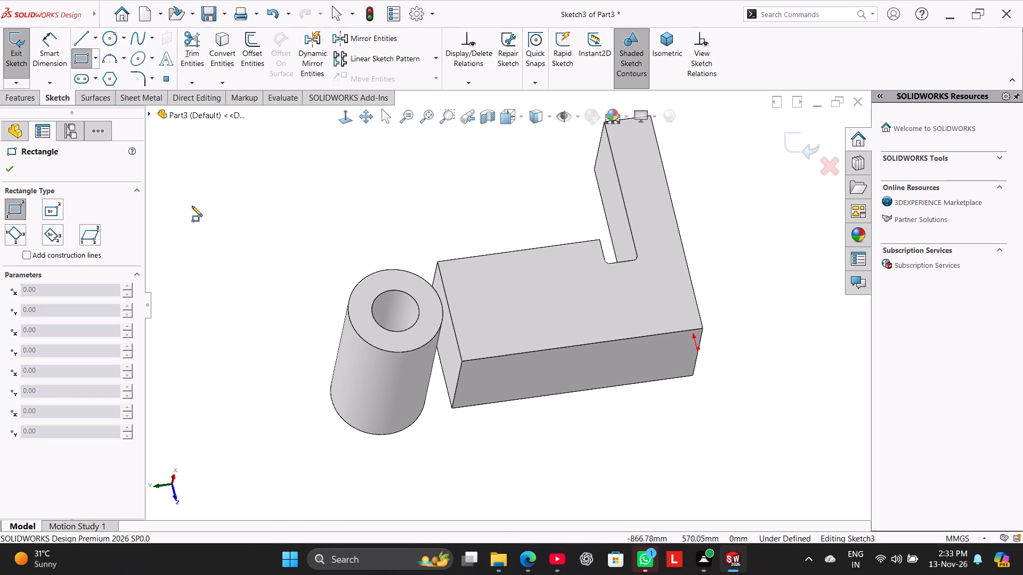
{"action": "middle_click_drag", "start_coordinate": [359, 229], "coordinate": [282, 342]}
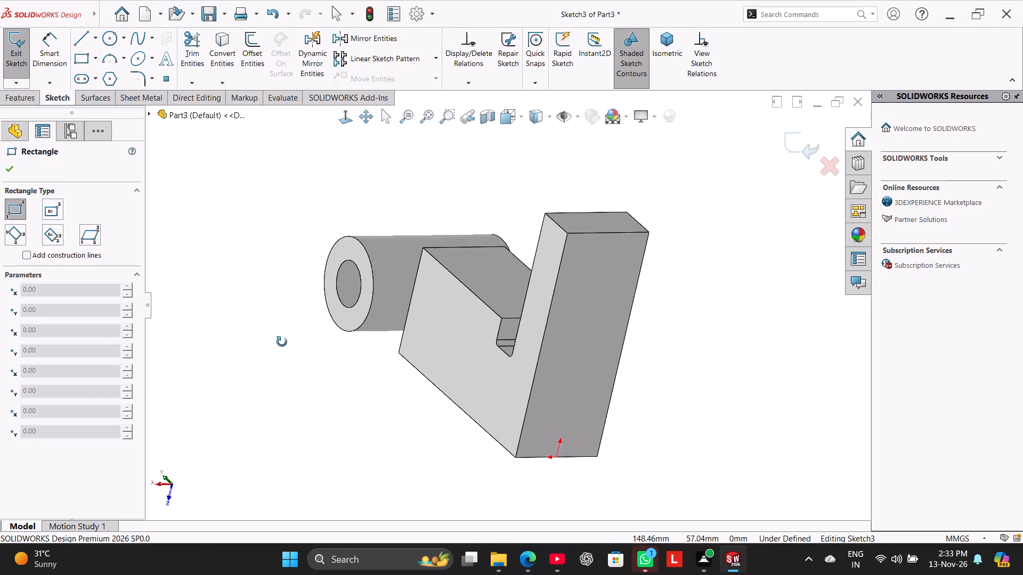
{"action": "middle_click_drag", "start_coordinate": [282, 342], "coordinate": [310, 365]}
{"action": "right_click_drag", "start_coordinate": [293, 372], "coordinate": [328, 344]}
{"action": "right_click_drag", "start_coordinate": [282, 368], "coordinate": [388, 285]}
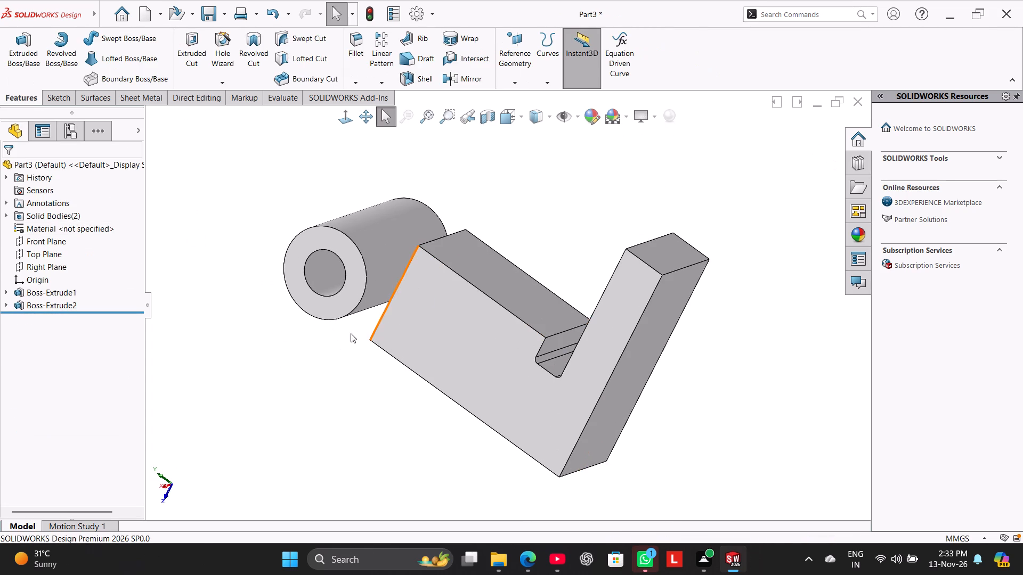
Show the temporary axes of the part's cylindrical faces.
{"action": "middle_click_drag", "start_coordinate": [383, 308], "coordinate": [410, 286]}
{"action": "left_click", "coordinate": [574, 120]}
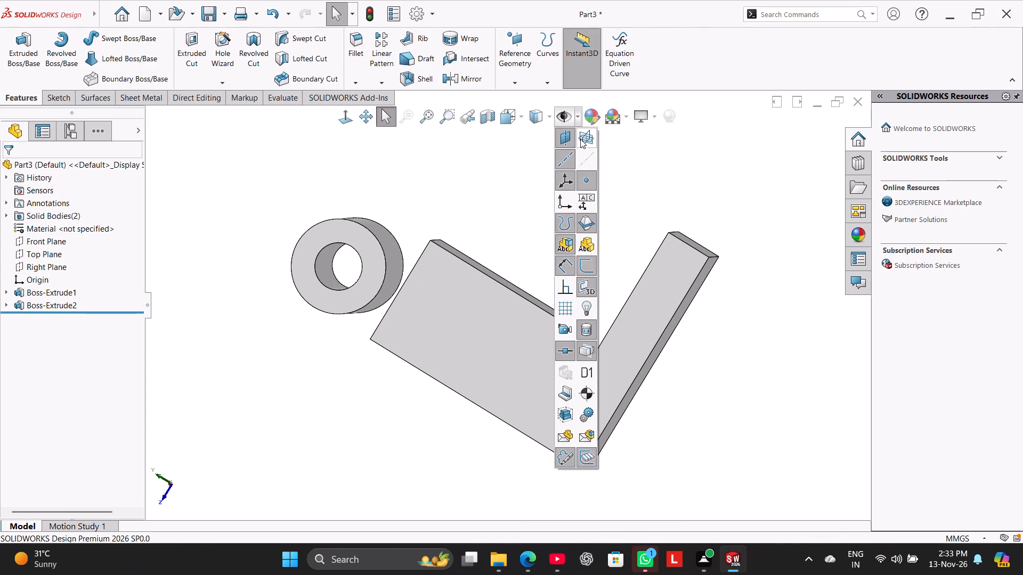
{"action": "left_click", "coordinate": [585, 155]}
Create a reference plane parallel to the Top Plane and coincident with the ring's axis.
{"action": "middle_click_drag", "start_coordinate": [396, 211], "coordinate": [424, 220]}
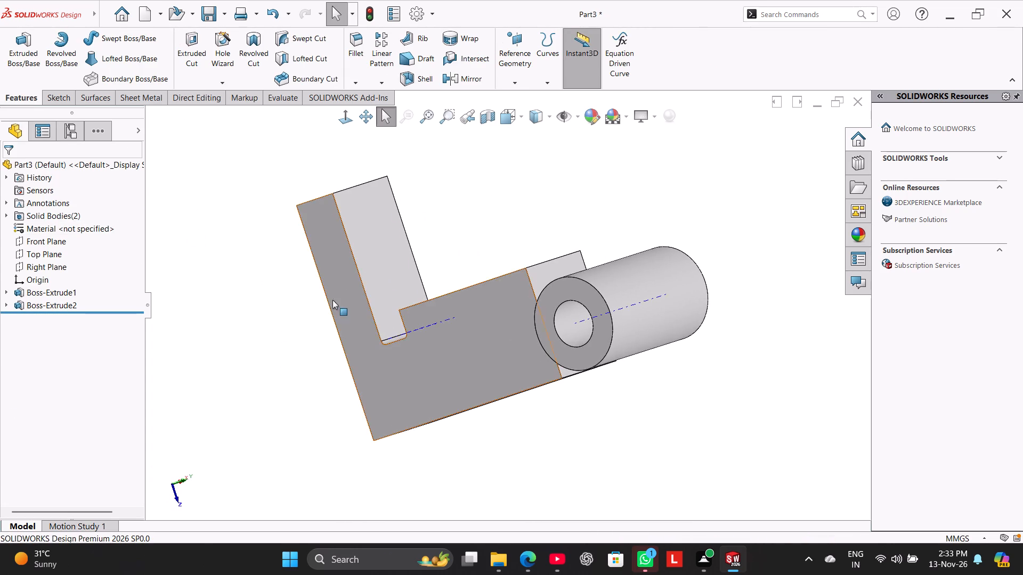
{"action": "right_click_drag", "start_coordinate": [267, 325], "coordinate": [356, 222]}
{"action": "left_click", "coordinate": [511, 51]}
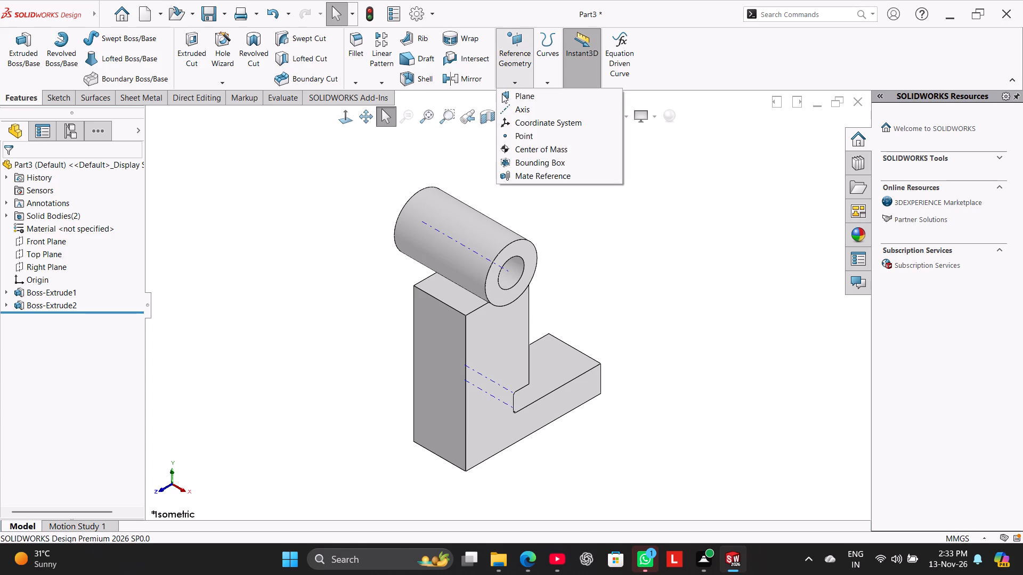
{"action": "left_click", "coordinate": [542, 90]}
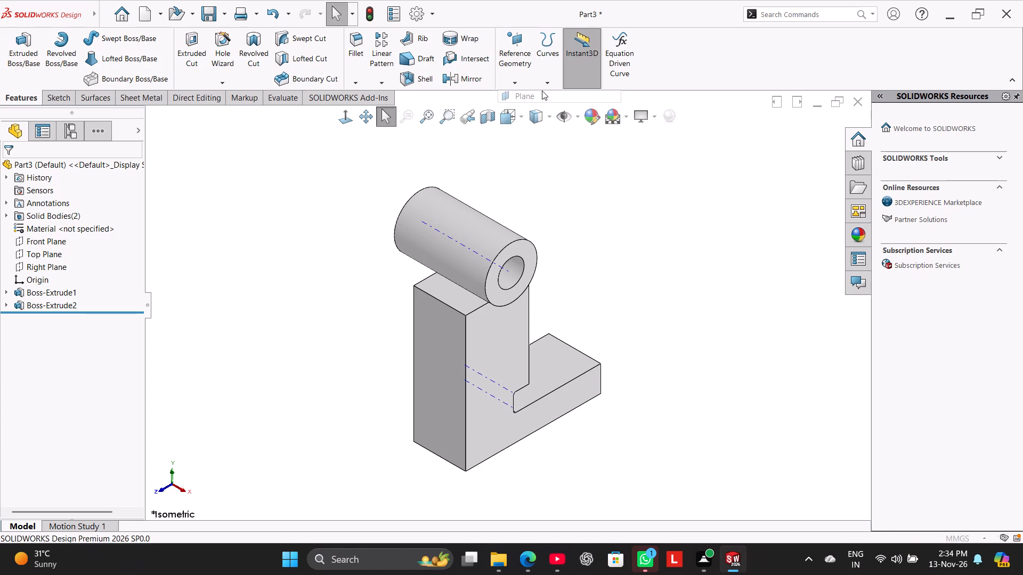
{"action": "left_click", "coordinate": [149, 114]}
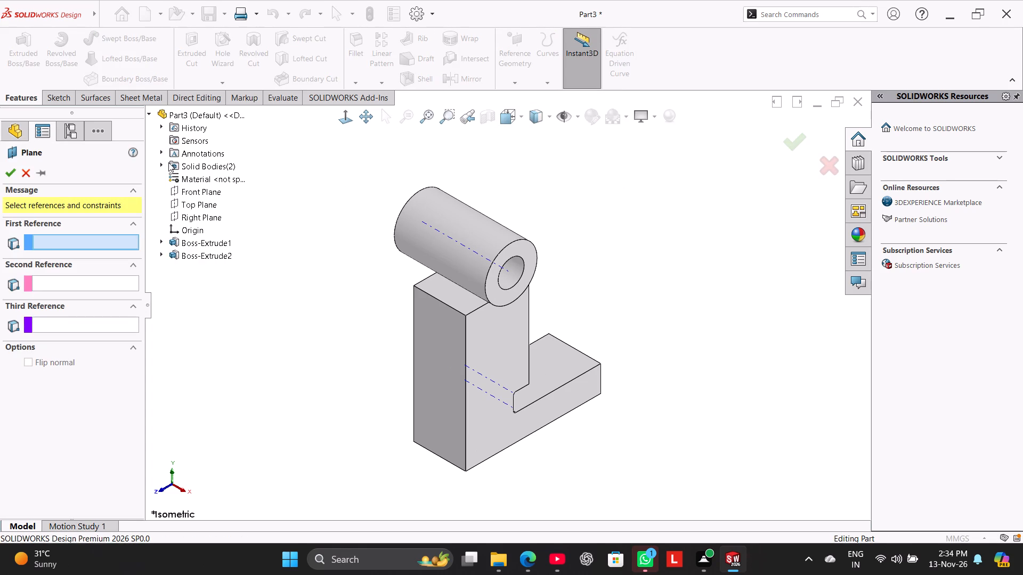
{"action": "left_click", "coordinate": [191, 204]}
{"action": "left_click", "coordinate": [453, 239]}
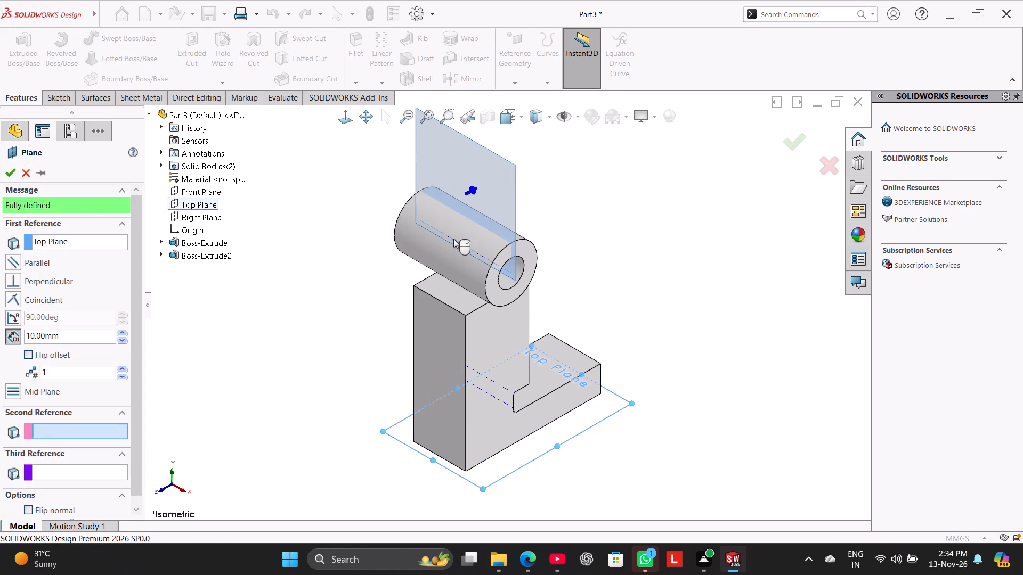
{"action": "left_click", "coordinate": [43, 260]}
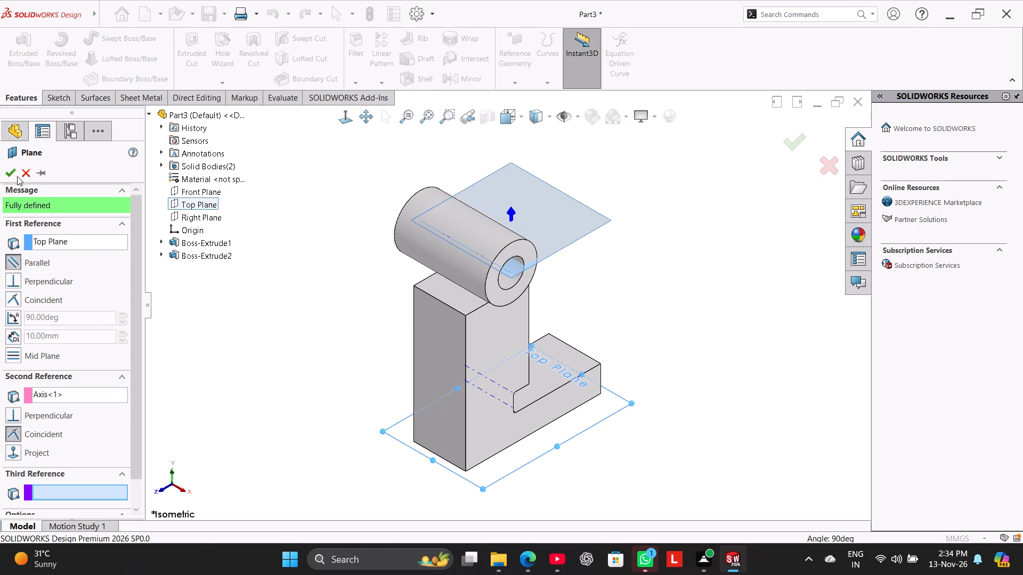
{"action": "left_click", "coordinate": [13, 171]}
Open a sketch on the new plane through the ring's axis and hide the temporary axes.
{"action": "right_click", "coordinate": [38, 315]}
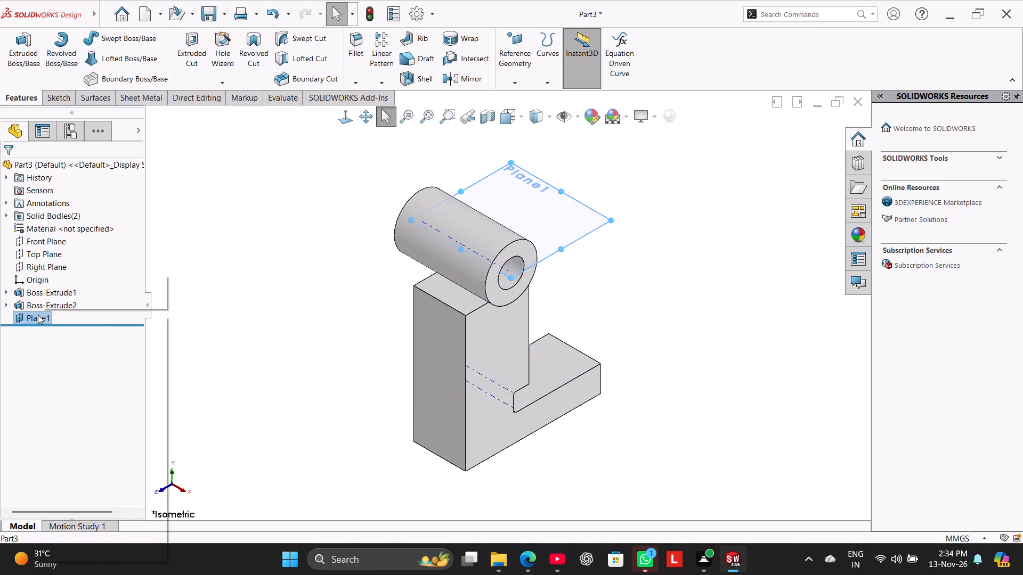
{"action": "left_click", "coordinate": [63, 298]}
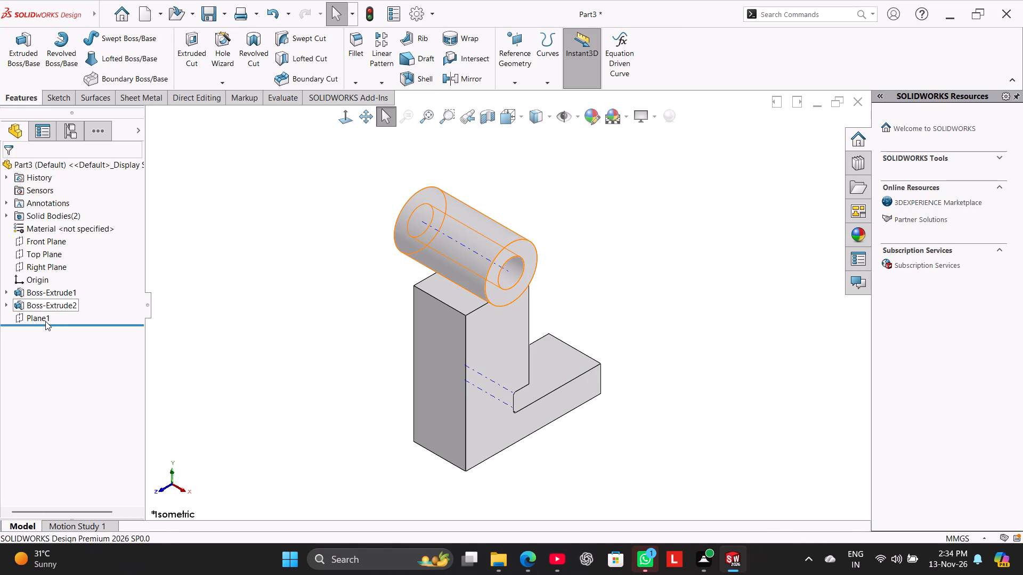
{"action": "left_click", "coordinate": [45, 321]}
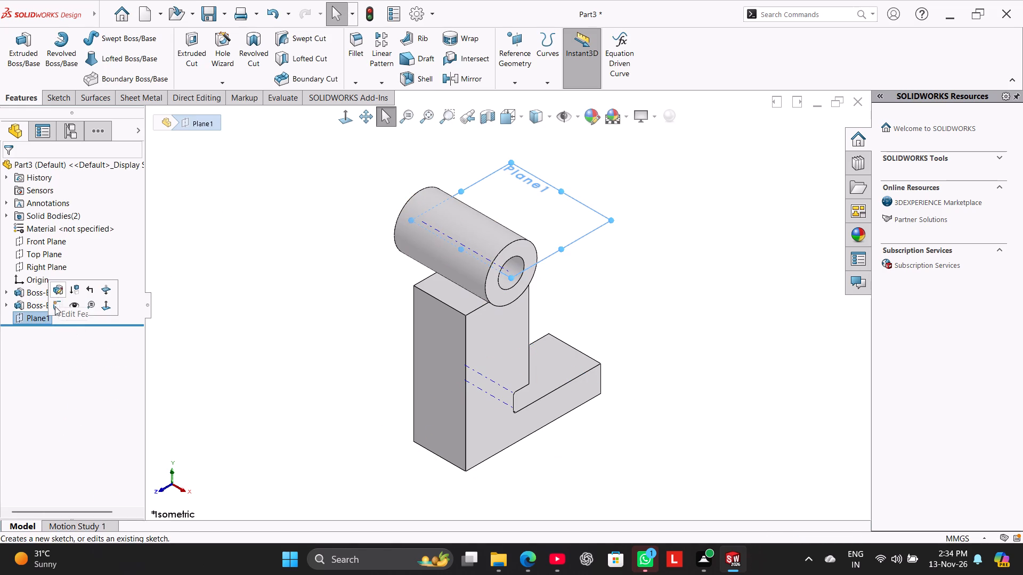
{"action": "left_click", "coordinate": [55, 307]}
{"action": "left_click", "coordinate": [580, 114]}
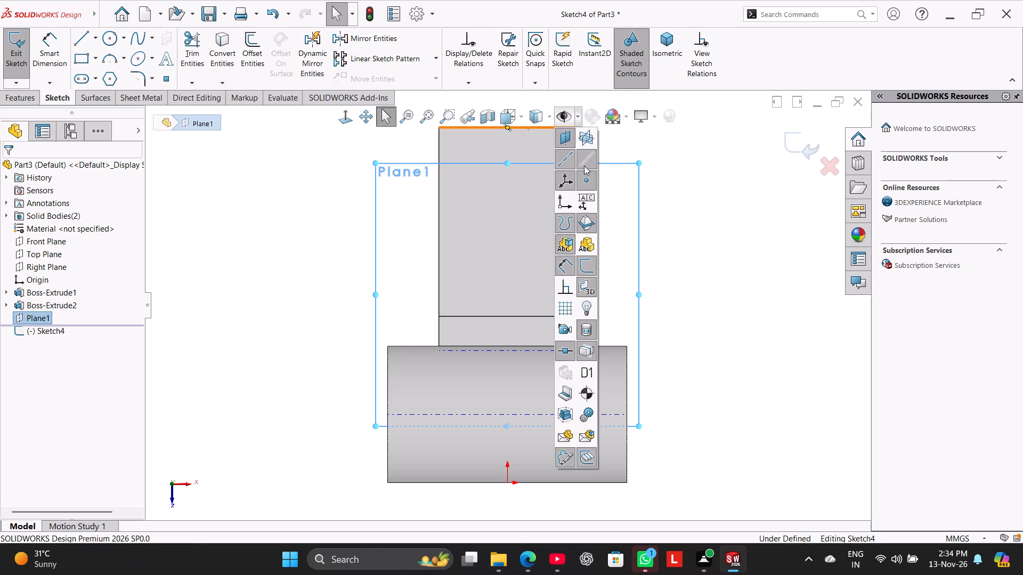
{"action": "left_click", "coordinate": [587, 163]}
{"action": "left_click", "coordinate": [264, 236]}
{"action": "left_click", "coordinate": [318, 218]}
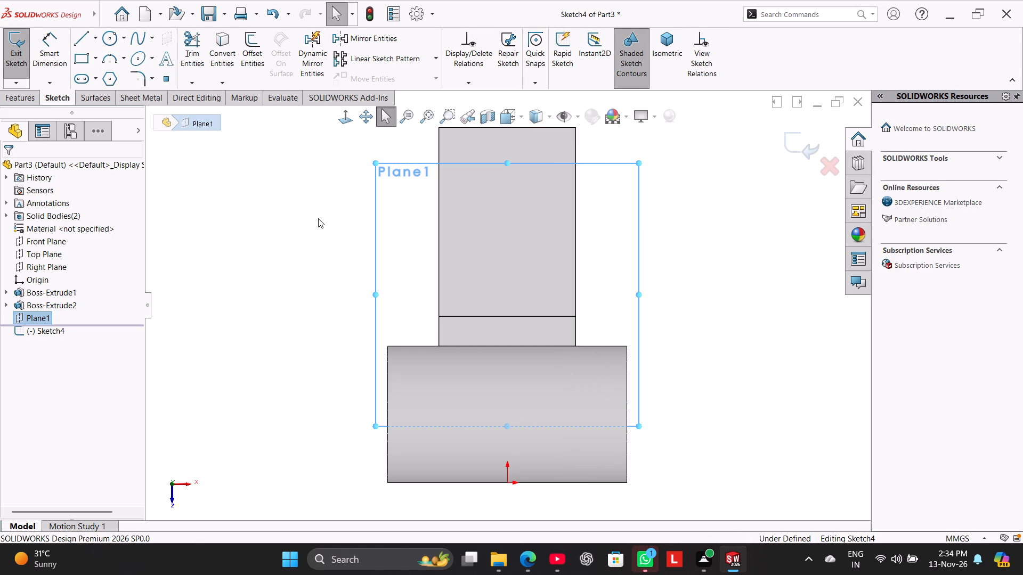
Sketch a corner rectangle about 34 by 38 mm over the middle of the ring, extending past its outer side at the origin.
{"action": "left_click", "coordinate": [85, 56]}
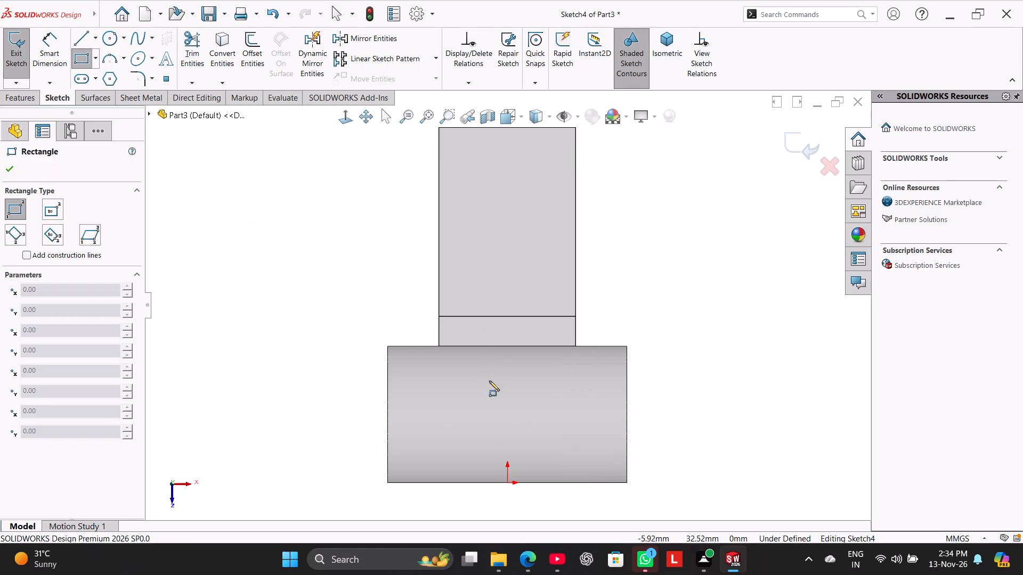
{"action": "scroll", "coordinate": [531, 474], "scroll_direction": "up", "scroll_amount": 1}
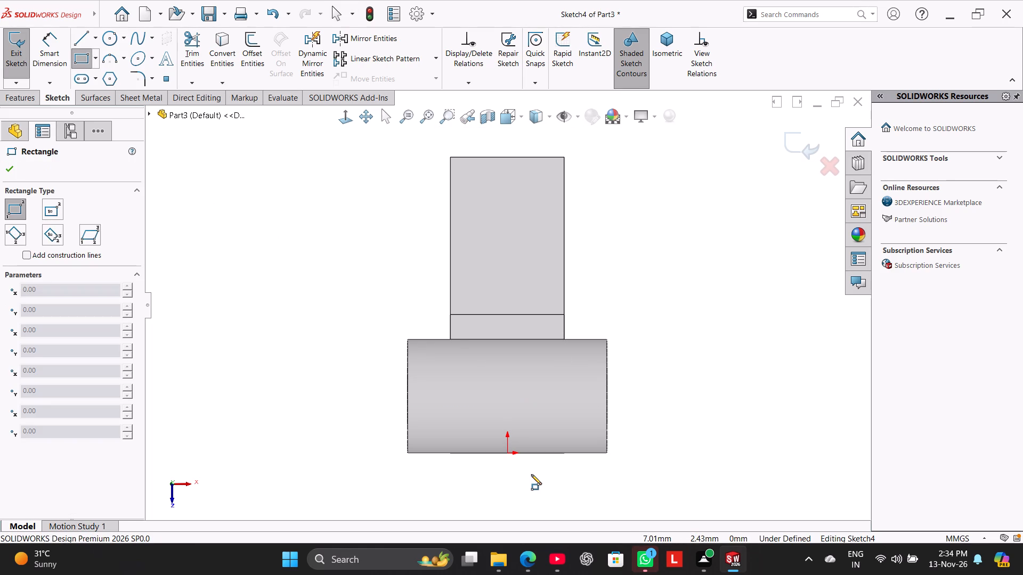
{"action": "scroll", "coordinate": [531, 474], "scroll_direction": "up", "scroll_amount": 1}
{"action": "scroll", "coordinate": [530, 480], "scroll_direction": "down", "scroll_amount": 1}
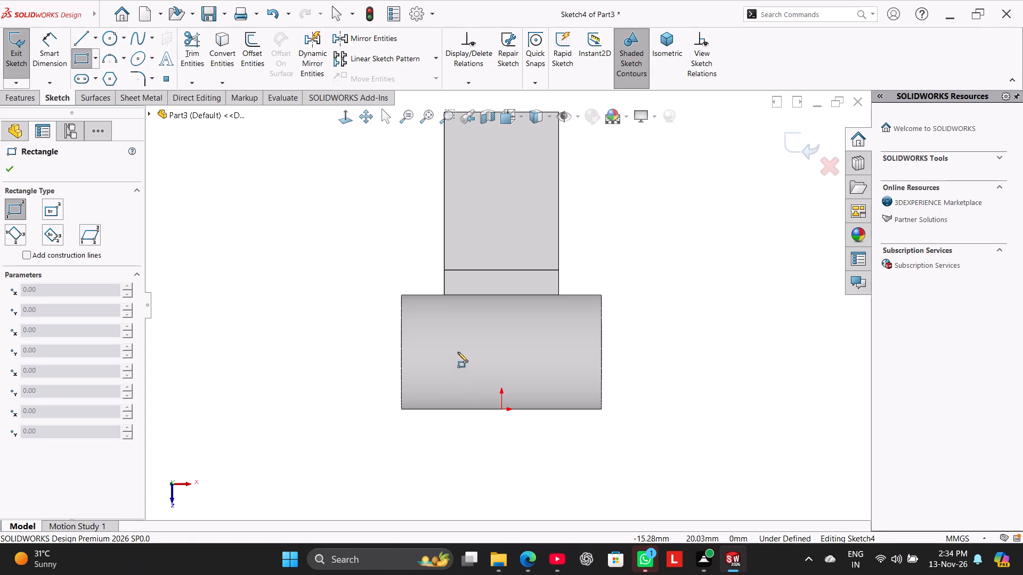
{"action": "left_click", "coordinate": [459, 356]}
{"action": "left_click", "coordinate": [555, 464]}
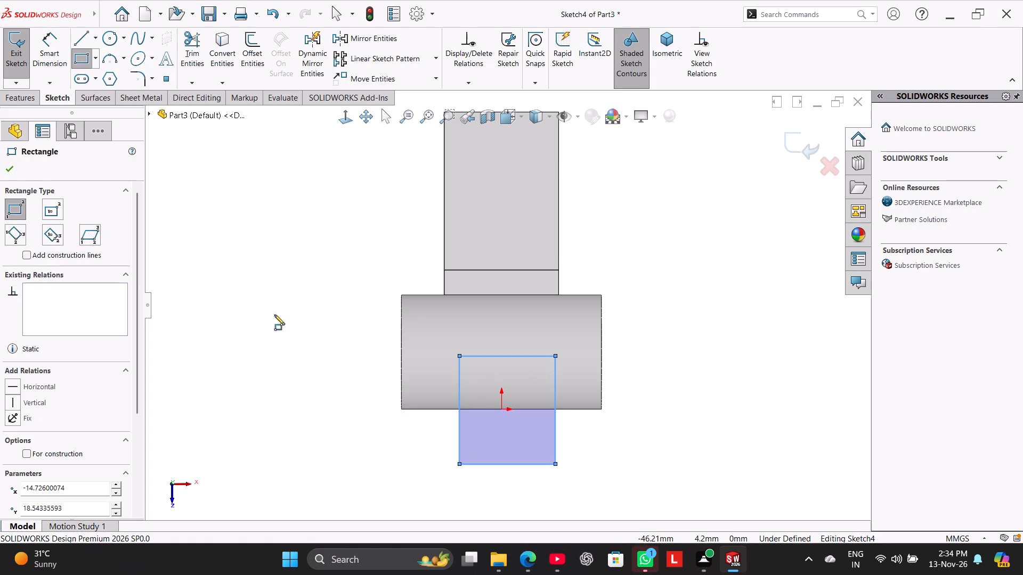
Dimension the rectangle's outer edge 50 mm from the opposite side of the ring.
{"action": "left_click", "coordinate": [52, 54]}
{"action": "left_click", "coordinate": [528, 464]}
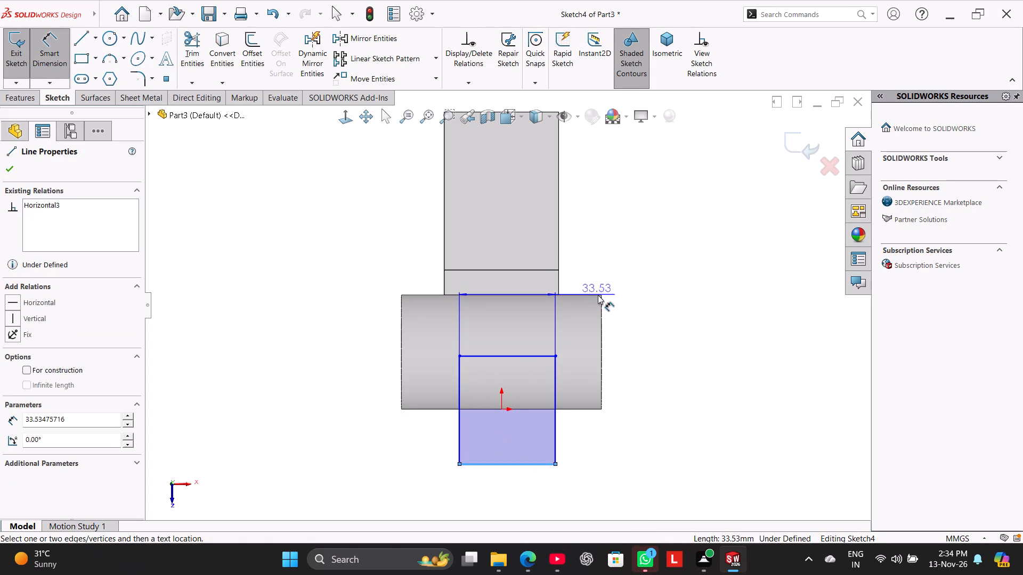
{"action": "scroll", "coordinate": [588, 295], "scroll_direction": "down", "scroll_amount": 4}
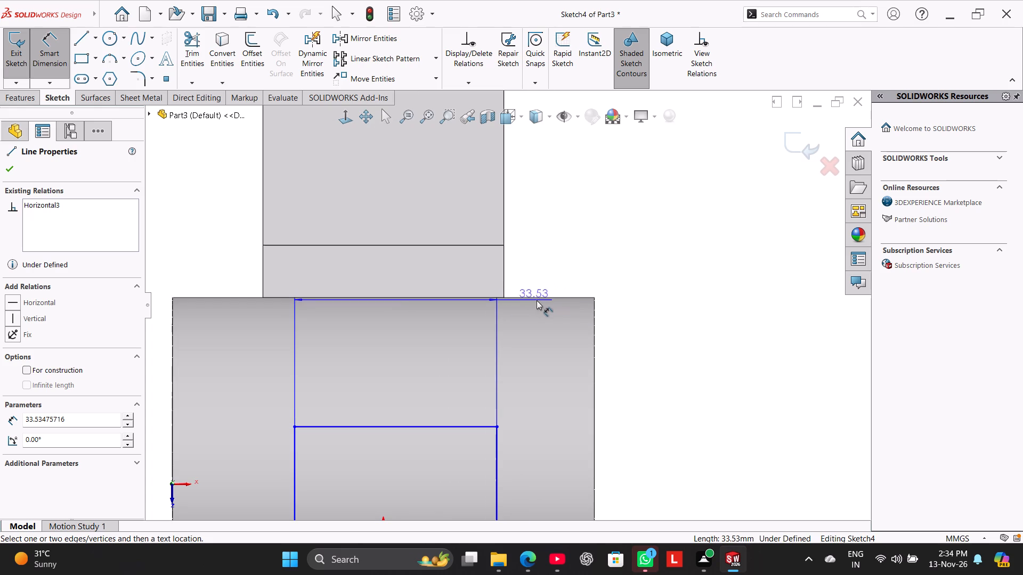
{"action": "left_click", "coordinate": [538, 297]}
{"action": "left_click", "coordinate": [623, 387]}
{"action": "scroll", "coordinate": [621, 408], "scroll_direction": "up", "scroll_amount": 3}
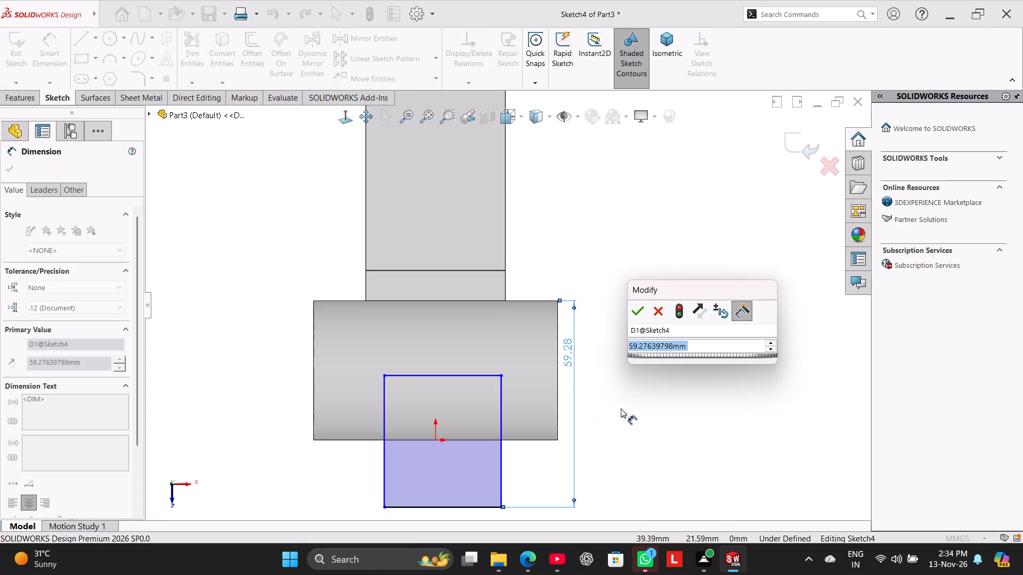
{"action": "type", "text": "50"}
{"action": "key", "text": "Return"}
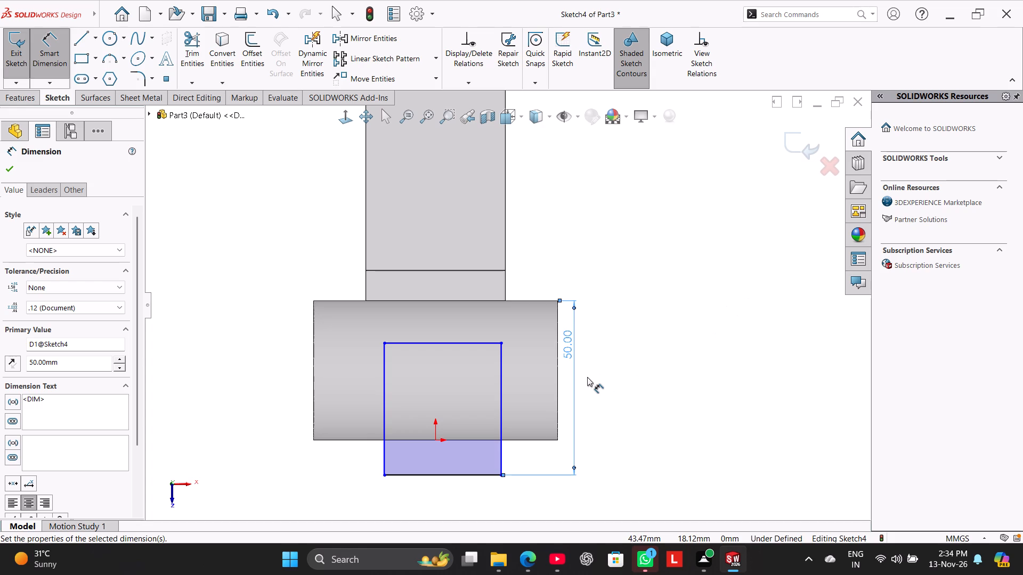
Dimension the rectangle's outer edge to a width of 40 mm.
{"action": "left_click", "coordinate": [462, 474]}
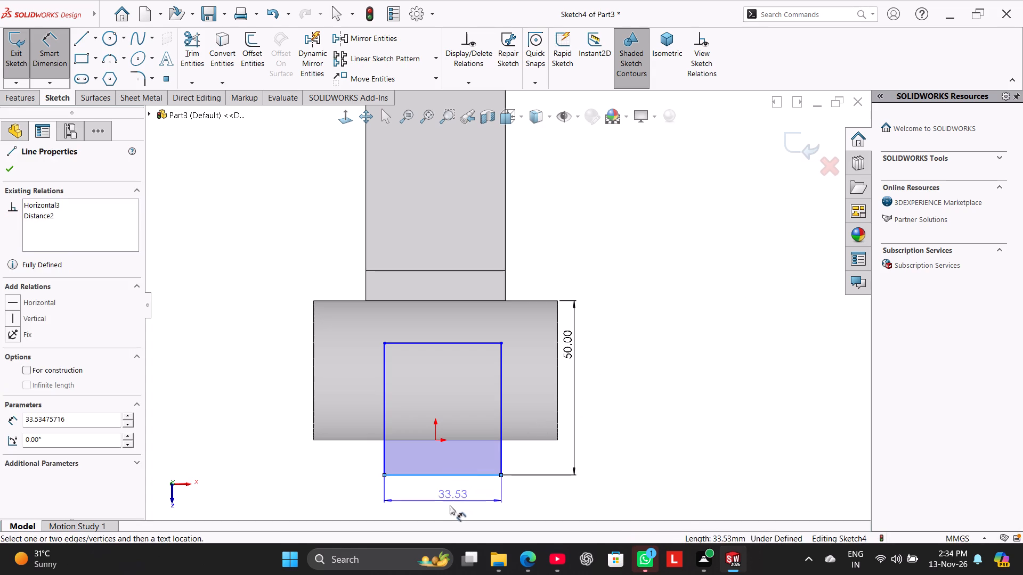
{"action": "left_click", "coordinate": [447, 509]}
{"action": "type", "text": "40"}
{"action": "key", "text": "Return"}
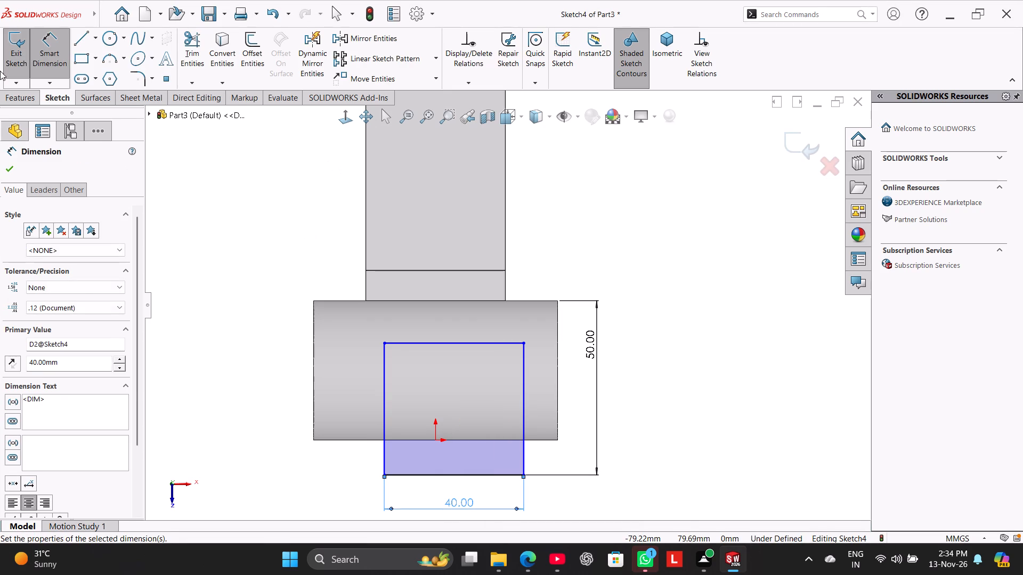
{"action": "left_click_drag", "start_coordinate": [289, 147], "coordinate": [249, 116]}
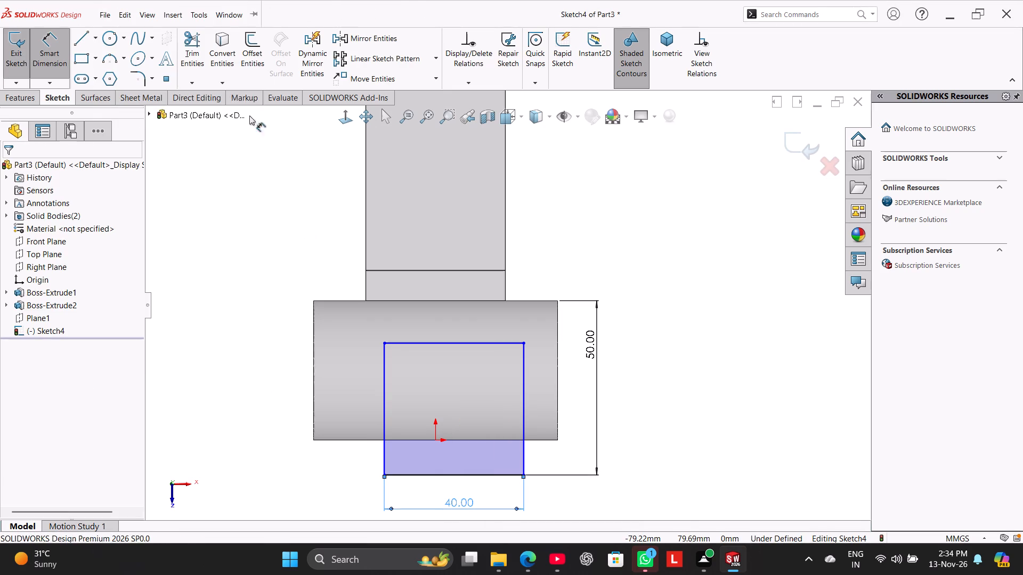
{"action": "left_click_drag", "start_coordinate": [249, 116], "coordinate": [275, 136]}
Centre the rectangle on the origin with a vertical construction line from the origin to the outer edge's midpoint.
{"action": "left_click", "coordinate": [96, 40]}
{"action": "left_click", "coordinate": [115, 69]}
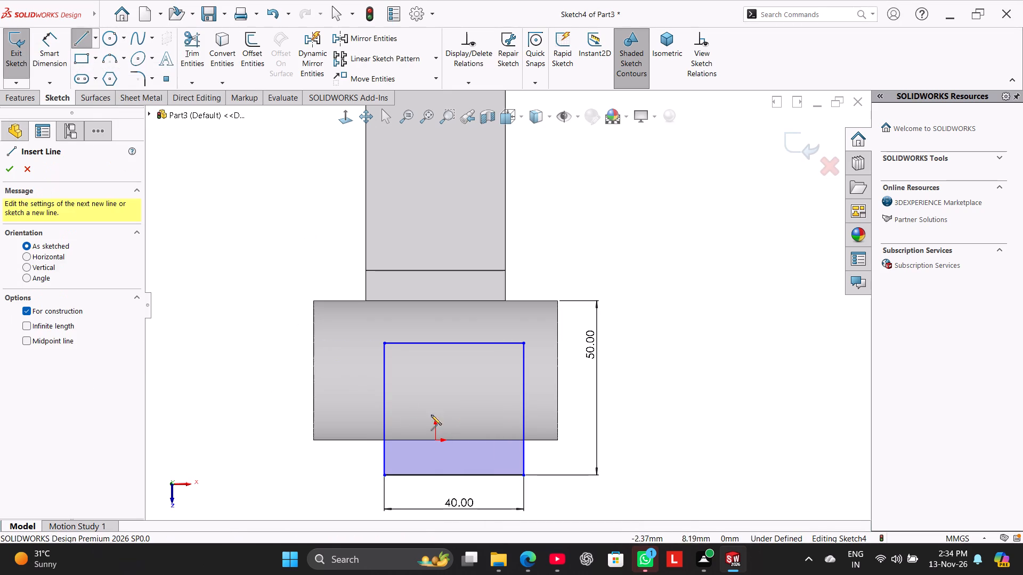
{"action": "left_click", "coordinate": [436, 439]}
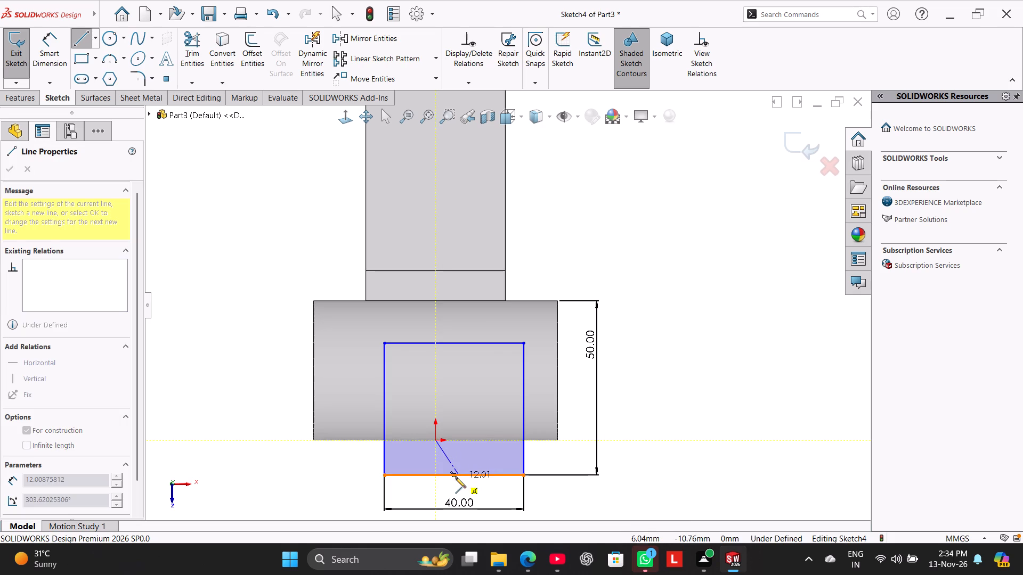
{"action": "left_click", "coordinate": [453, 475]}
{"action": "right_click", "coordinate": [265, 430]}
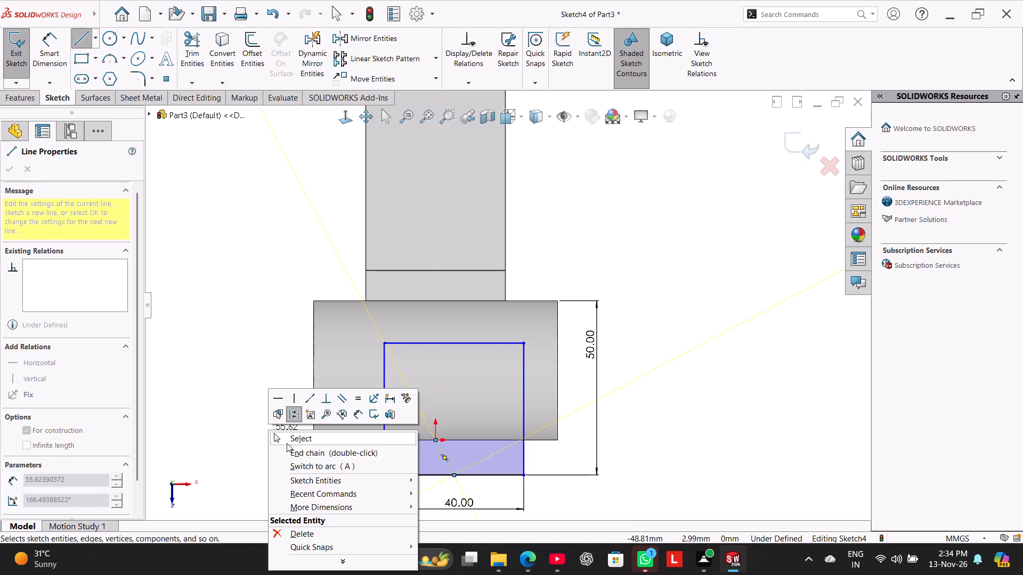
{"action": "left_click", "coordinate": [285, 438]}
{"action": "right_click", "coordinate": [444, 456]}
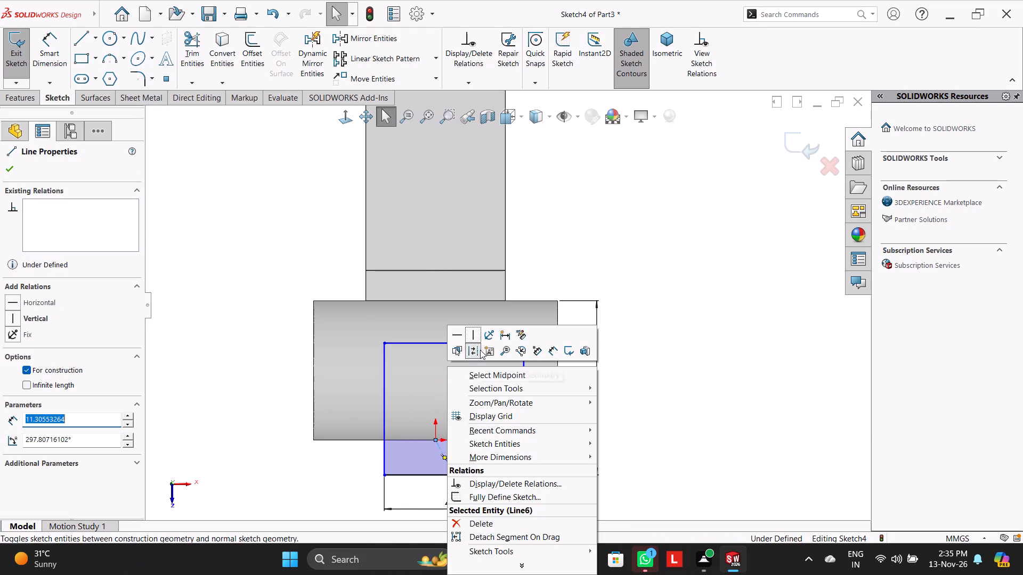
{"action": "left_click", "coordinate": [476, 335]}
{"action": "left_click", "coordinate": [229, 357]}
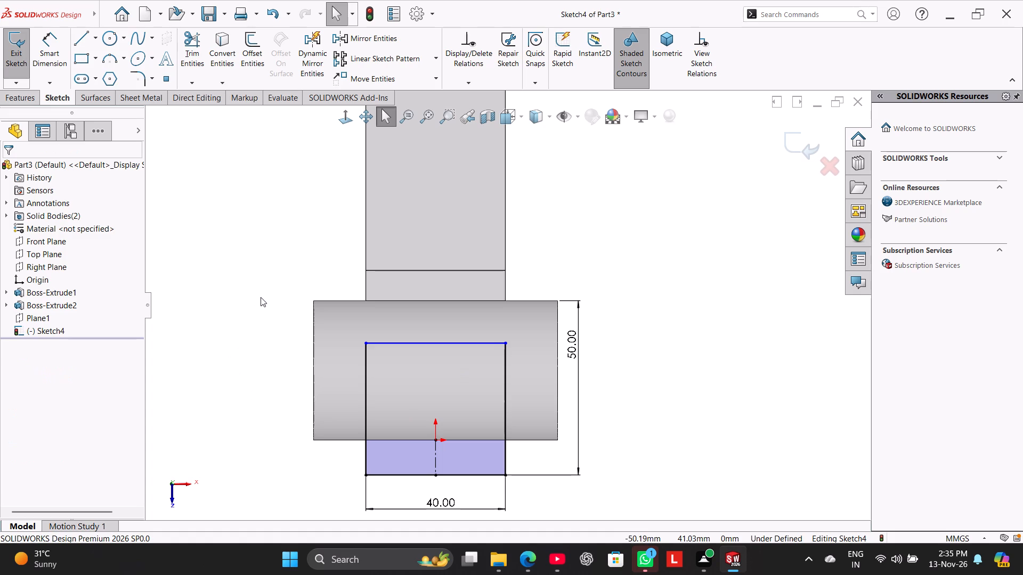
Dimension the rectangle's side edge, accepting its drawn length, and leave the dimension tool.
{"action": "left_click", "coordinate": [37, 48]}
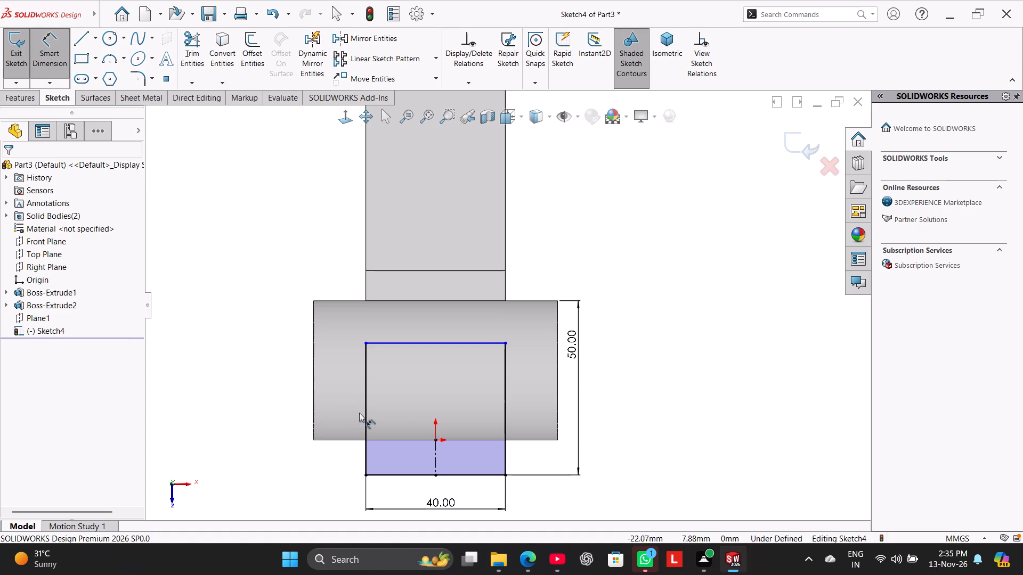
{"action": "left_click_drag", "start_coordinate": [364, 416], "coordinate": [358, 416]}
{"action": "left_click", "coordinate": [255, 397]}
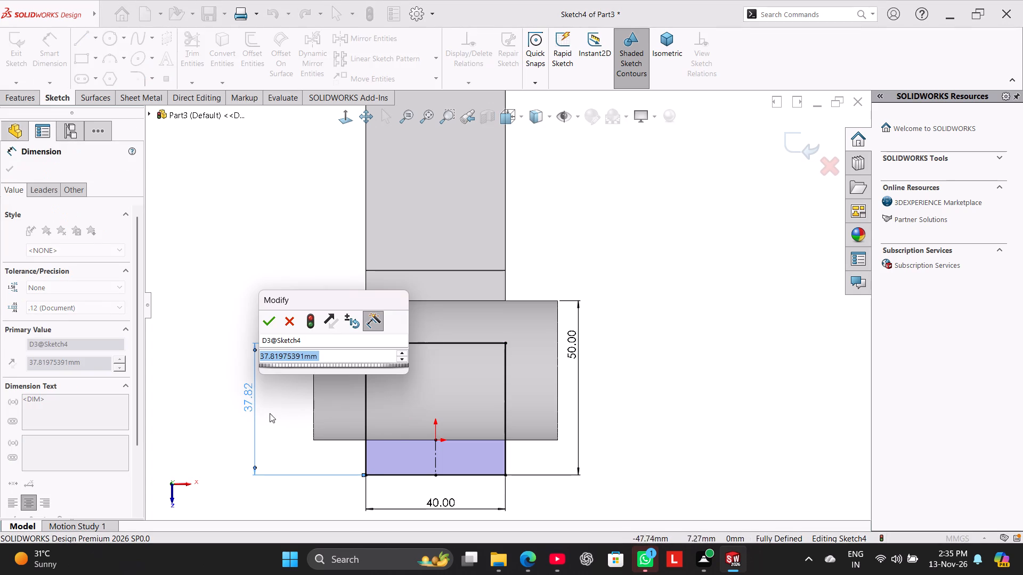
{"action": "left_click", "coordinate": [264, 322]}
{"action": "right_click", "coordinate": [245, 277]}
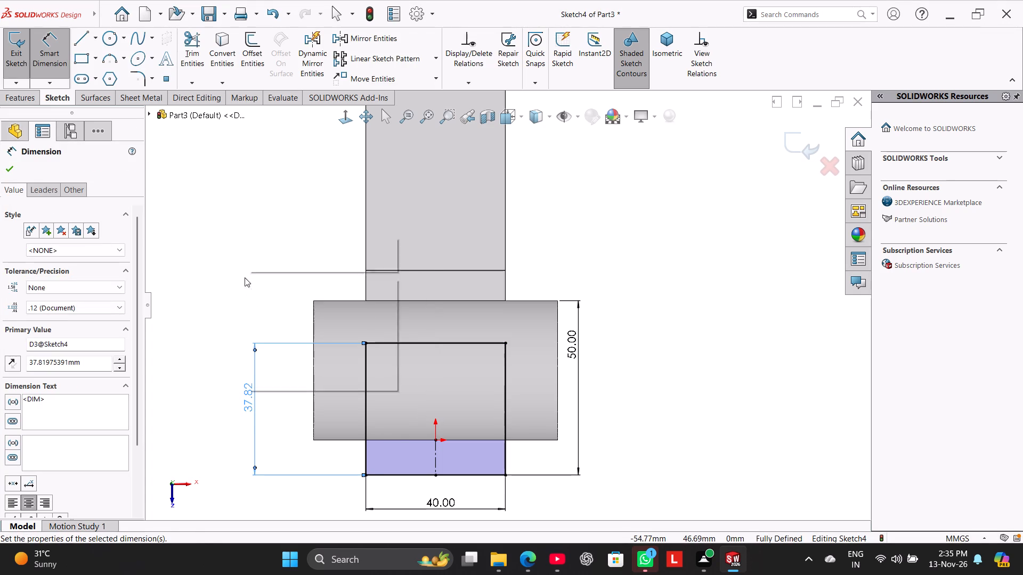
{"action": "left_click", "coordinate": [285, 311]}
{"action": "left_click", "coordinate": [255, 296]}
Extrude the 40 mm wide rectangle sketch by 40 mm using Mid Plane, with the result merged.
{"action": "middle_click_drag", "start_coordinate": [265, 306], "coordinate": [196, 244]}
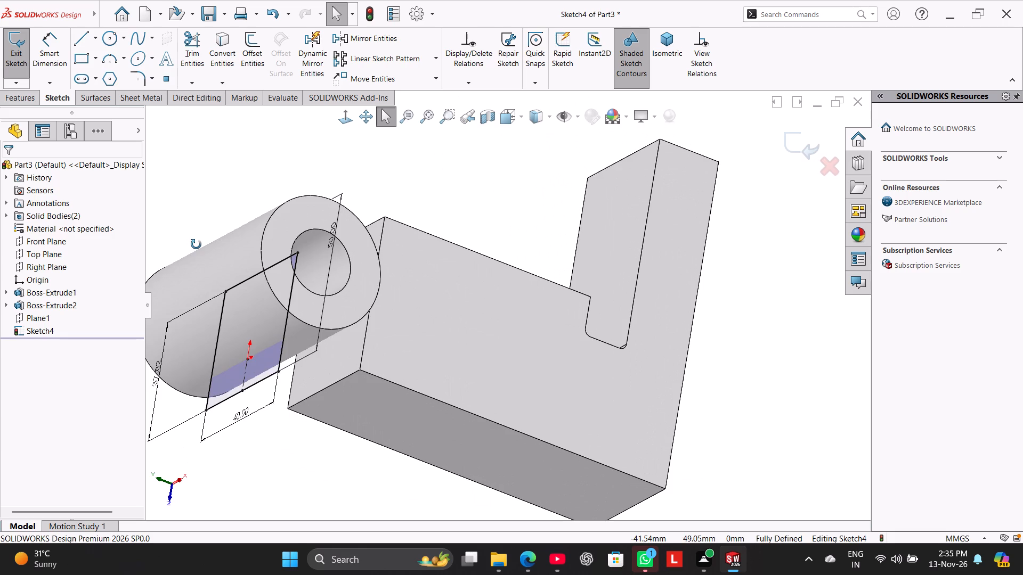
{"action": "middle_click_drag", "start_coordinate": [196, 244], "coordinate": [191, 237]}
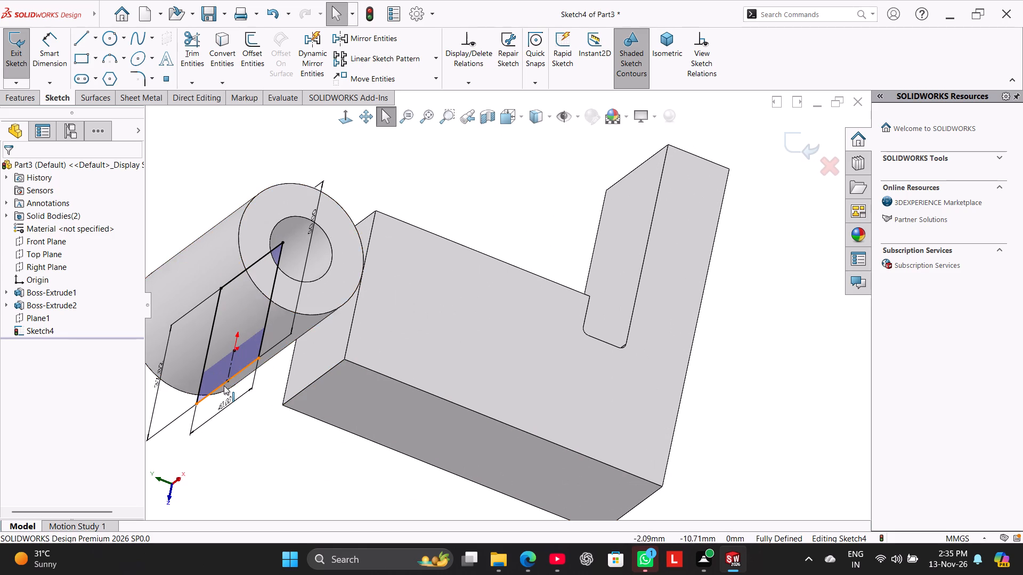
{"action": "left_click", "coordinate": [34, 100]}
{"action": "left_click", "coordinate": [27, 61]}
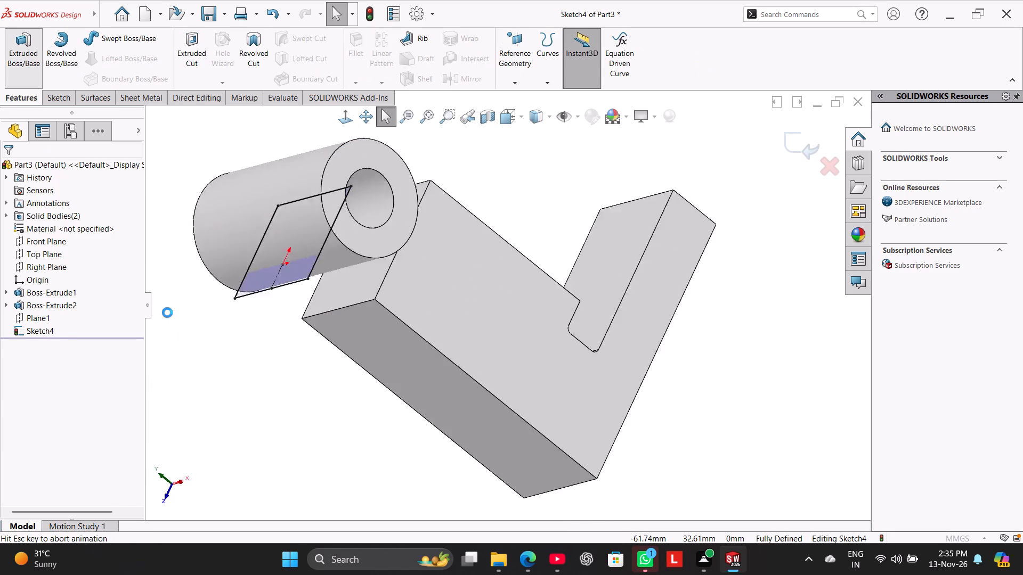
{"action": "middle_click_drag", "start_coordinate": [224, 365], "coordinate": [168, 299]}
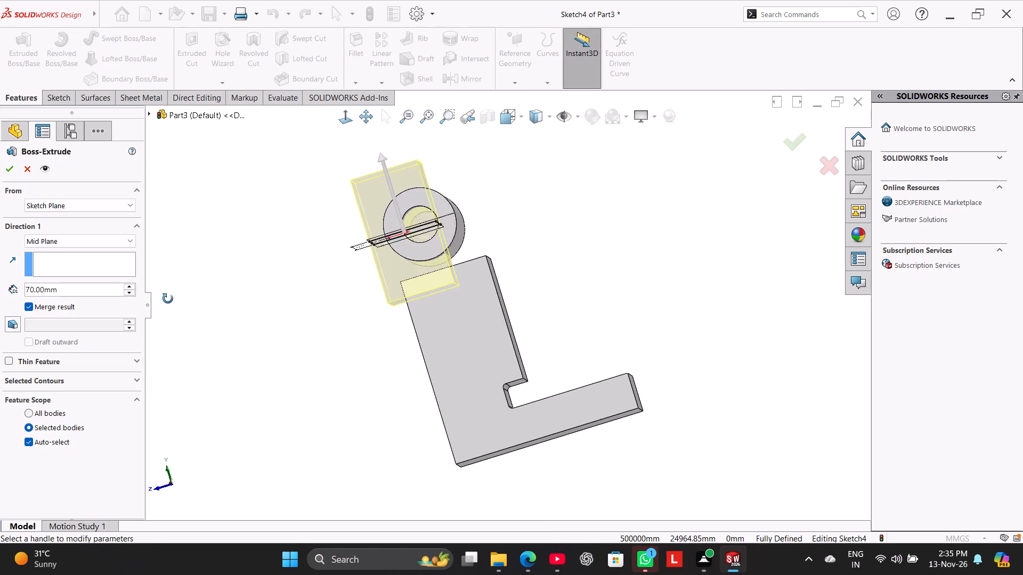
{"action": "middle_click_drag", "start_coordinate": [168, 299], "coordinate": [173, 304]}
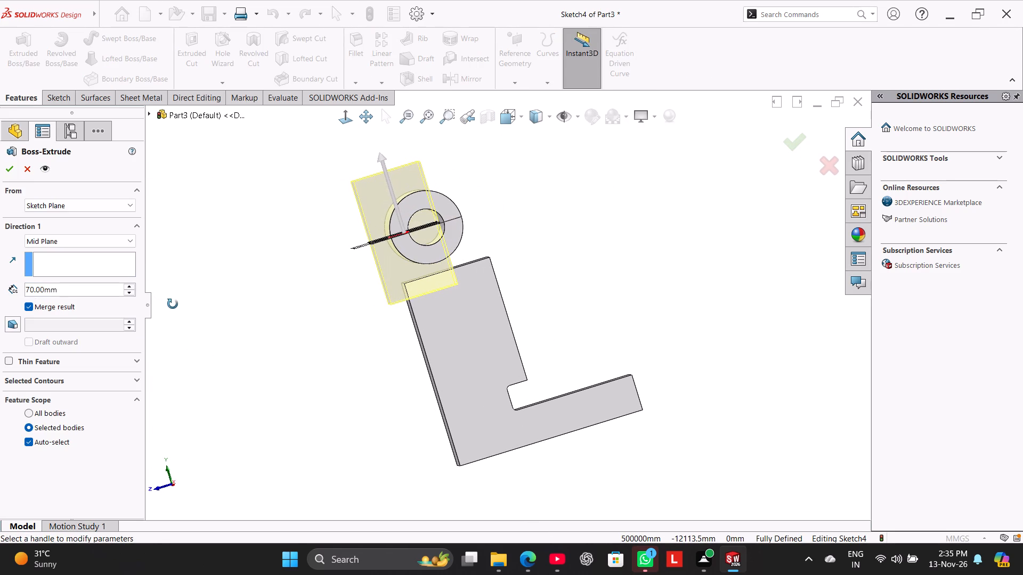
{"action": "middle_click_drag", "start_coordinate": [173, 304], "coordinate": [226, 322]}
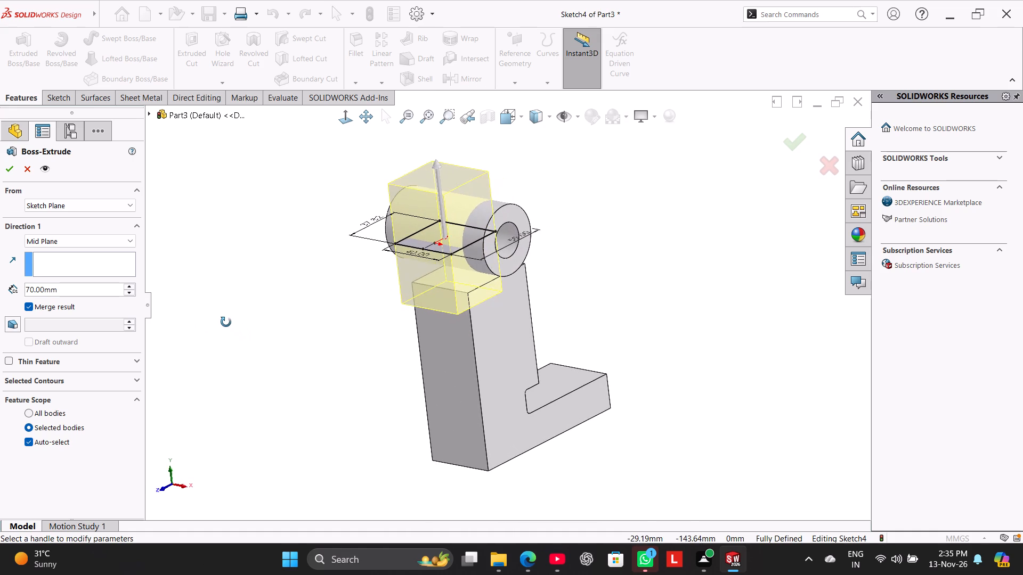
{"action": "middle_click_drag", "start_coordinate": [226, 322], "coordinate": [215, 327]}
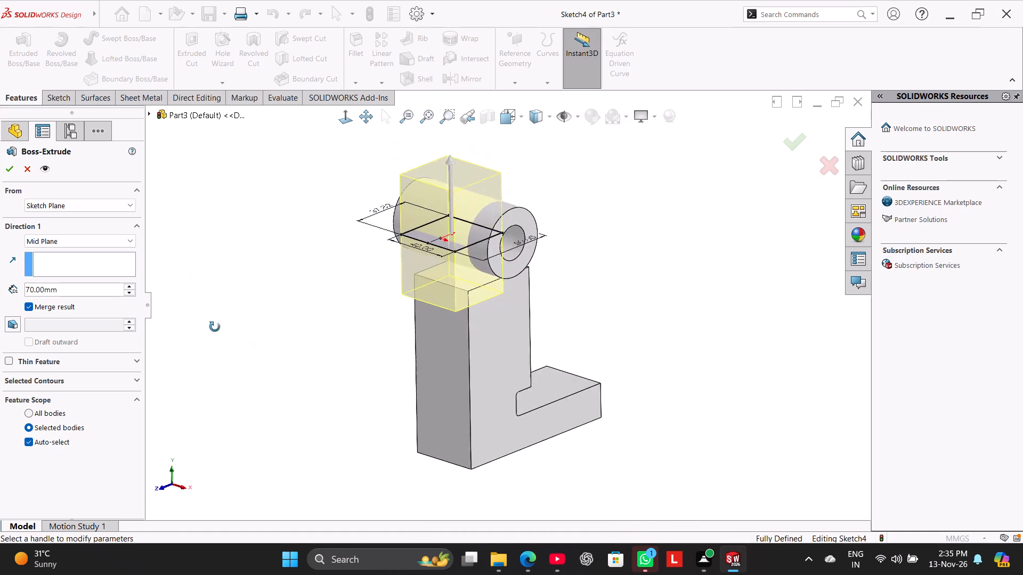
{"action": "middle_click_drag", "start_coordinate": [215, 327], "coordinate": [161, 290]}
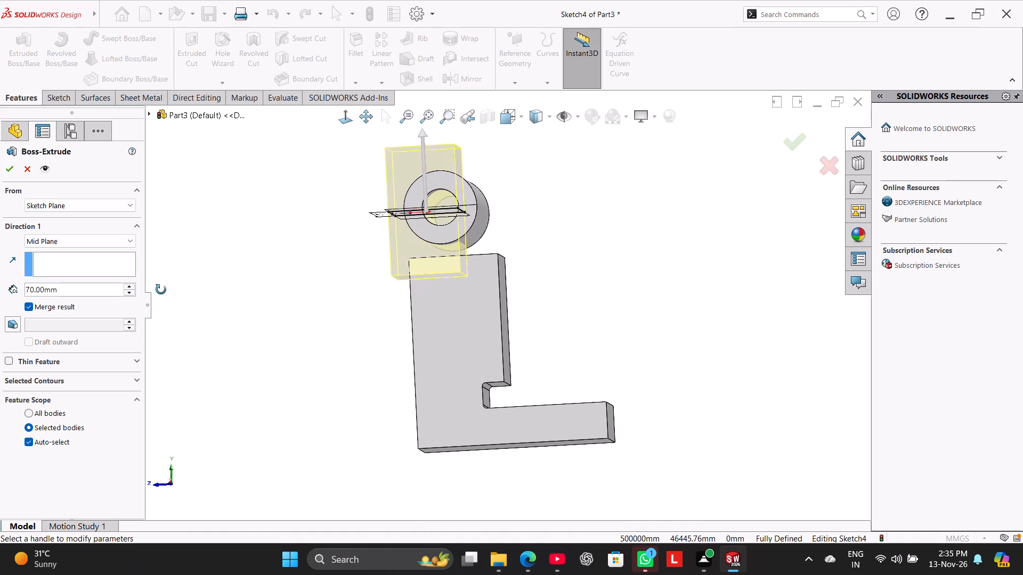
{"action": "middle_click_drag", "start_coordinate": [161, 290], "coordinate": [166, 311]}
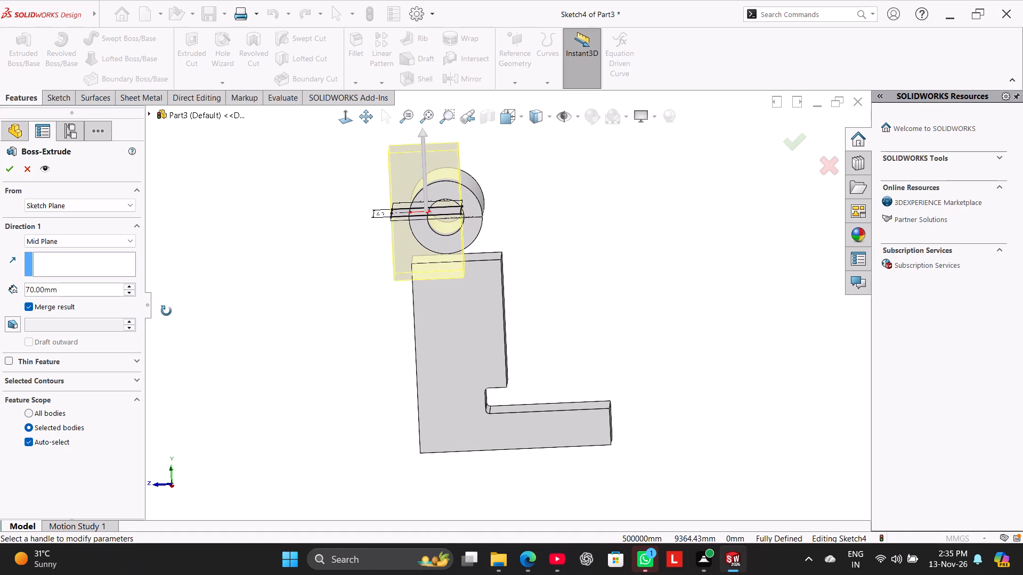
{"action": "middle_click_drag", "start_coordinate": [166, 311], "coordinate": [172, 288]}
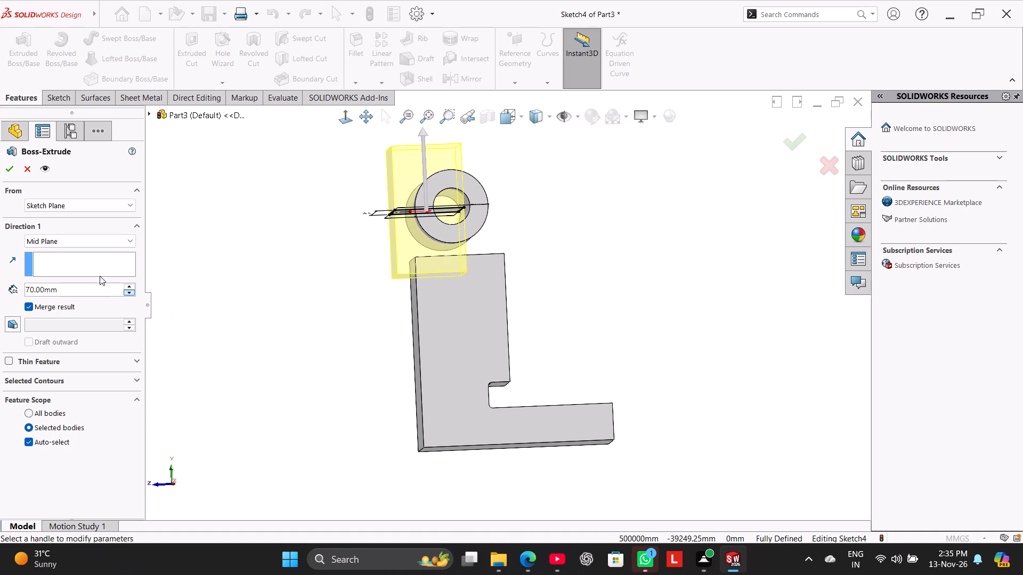
{"action": "left_click", "coordinate": [86, 282]}
{"action": "double_click", "coordinate": [86, 284]}
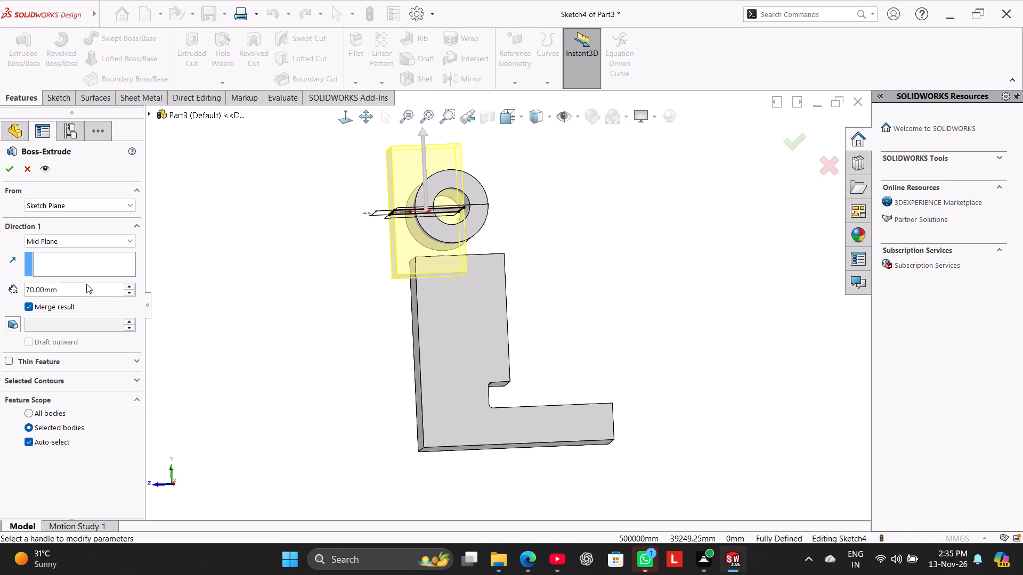
{"action": "triple_click", "coordinate": [90, 292]}
{"action": "key", "text": "4"}
{"action": "key", "text": "0"}
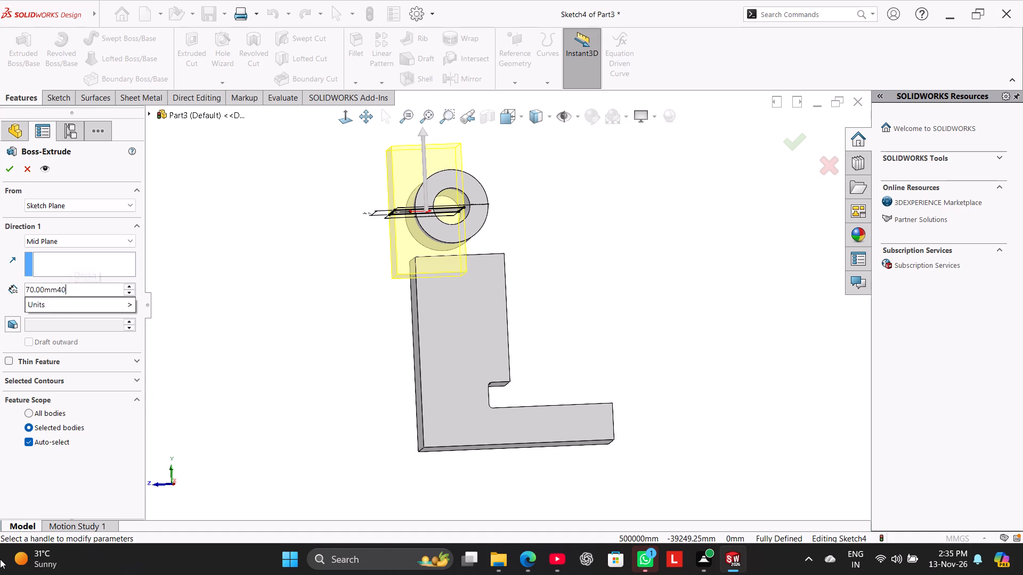
{"action": "key", "text": "Return"}
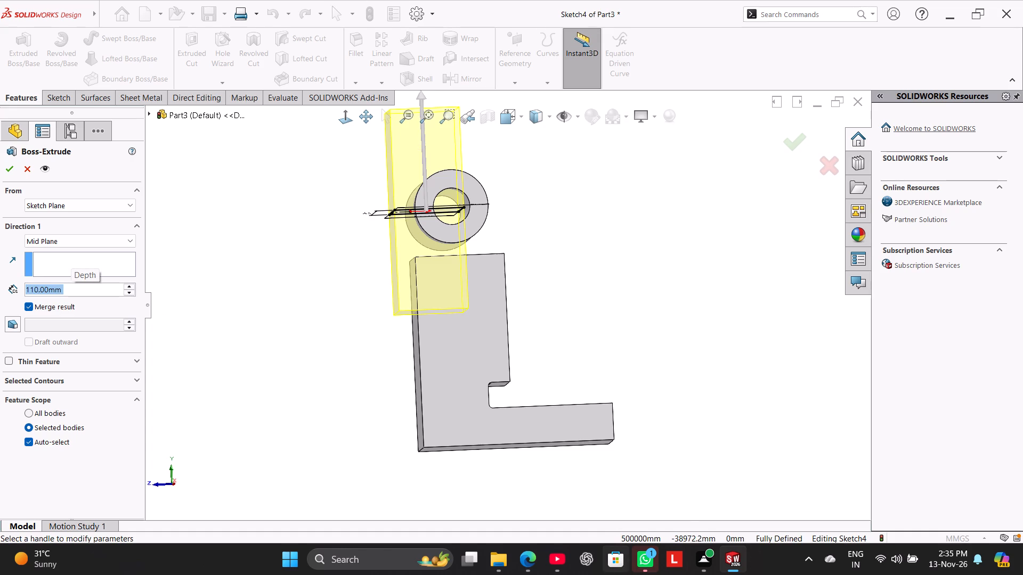
{"action": "double_click", "coordinate": [65, 293]}
{"action": "type", "text": "40"}
{"action": "key", "text": "Return"}
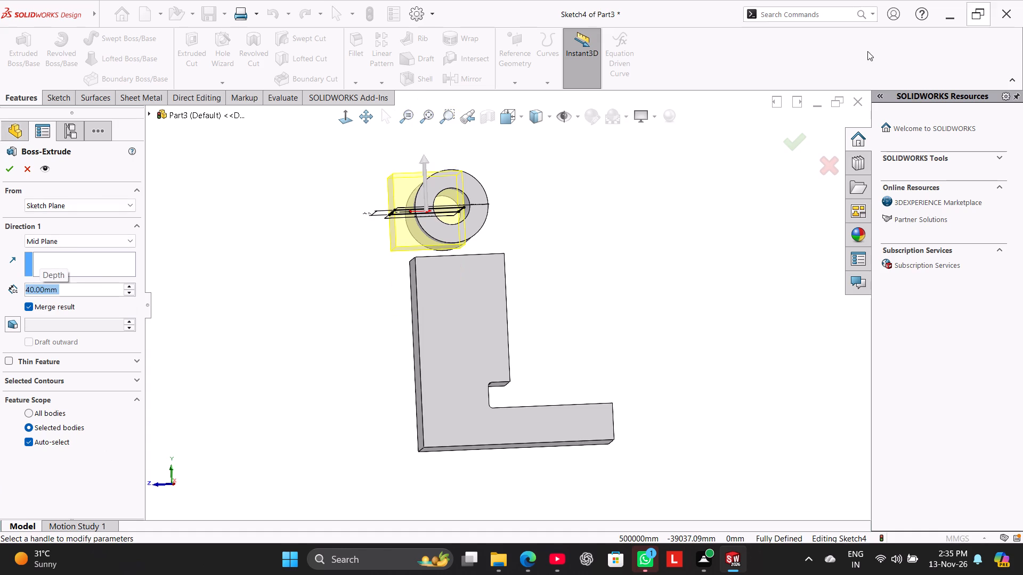
{"action": "left_click", "coordinate": [4, 171]}
{"action": "left_click", "coordinate": [276, 209]}
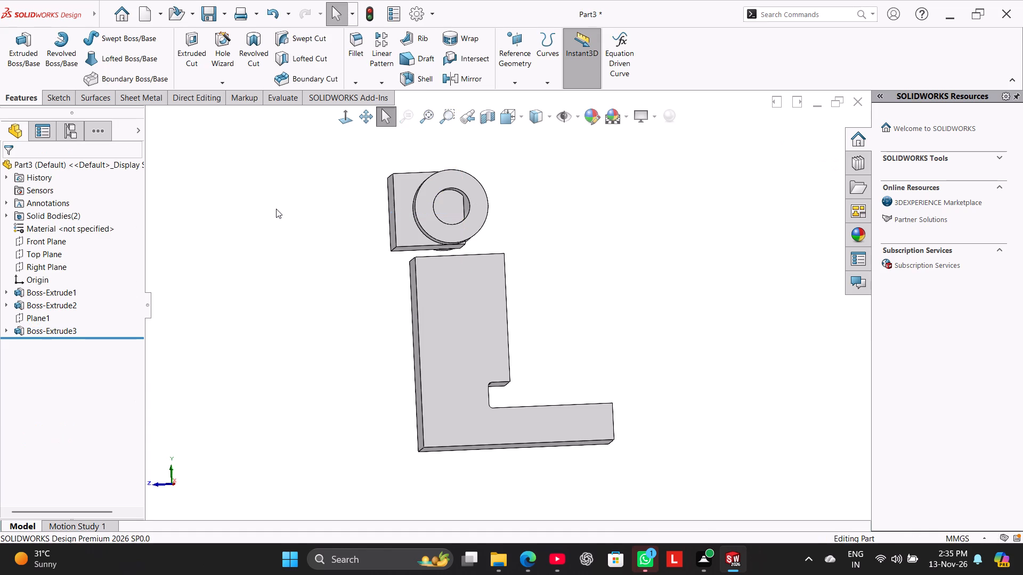
Edit the block's sketch, set the rectangle's side edge to 30 mm, and exit the sketch to rebuild the block.
{"action": "scroll", "coordinate": [445, 259], "scroll_direction": "down", "scroll_amount": 4}
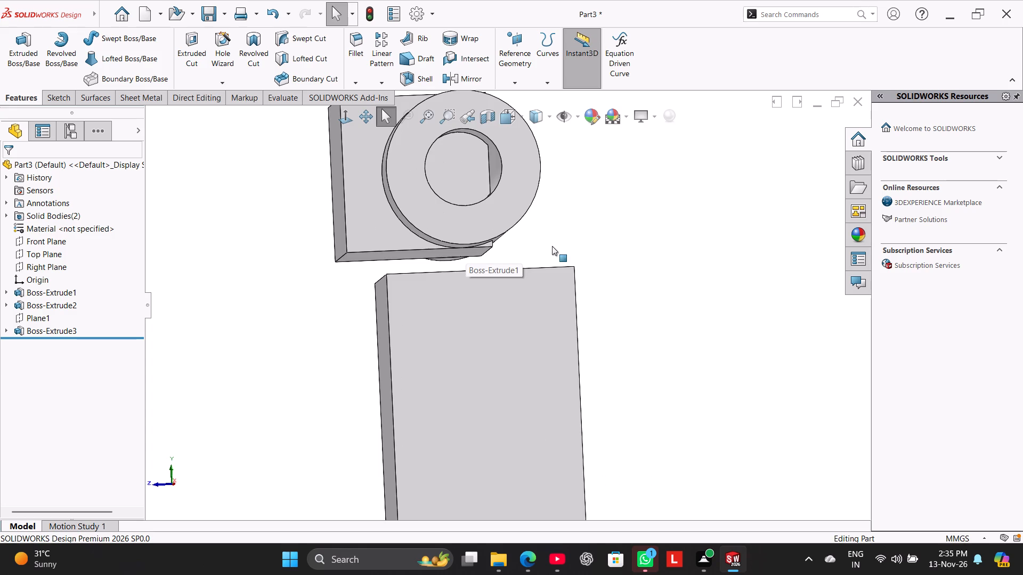
{"action": "scroll", "coordinate": [552, 244], "scroll_direction": "up", "scroll_amount": 2}
{"action": "right_click", "coordinate": [69, 328]}
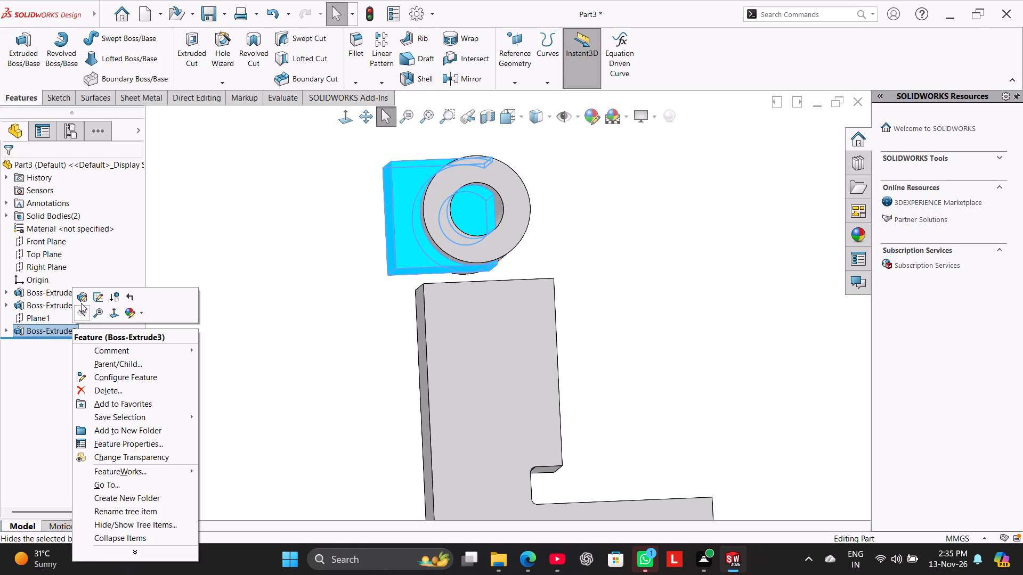
{"action": "left_click", "coordinate": [96, 298]}
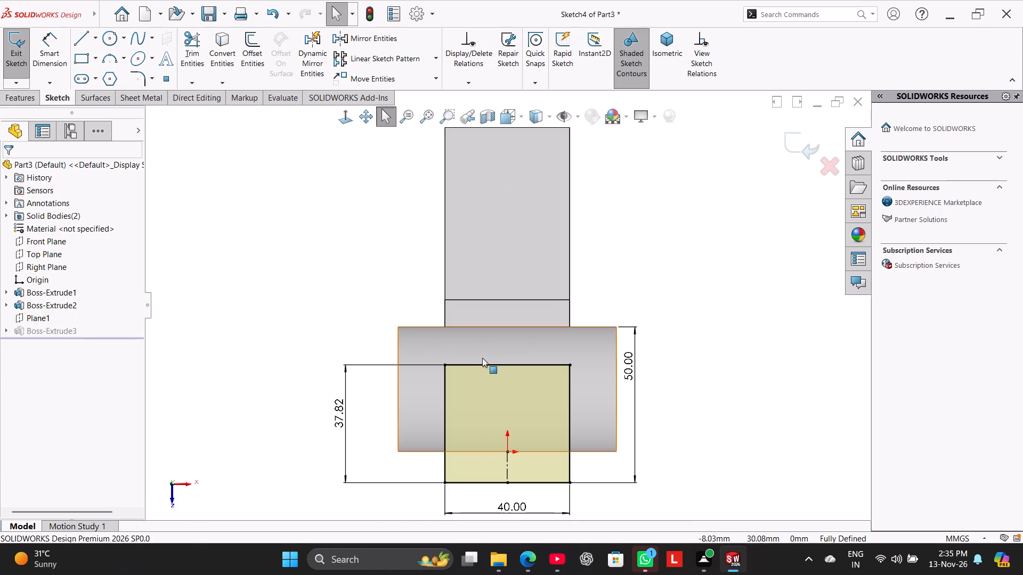
{"action": "double_click", "coordinate": [340, 418]}
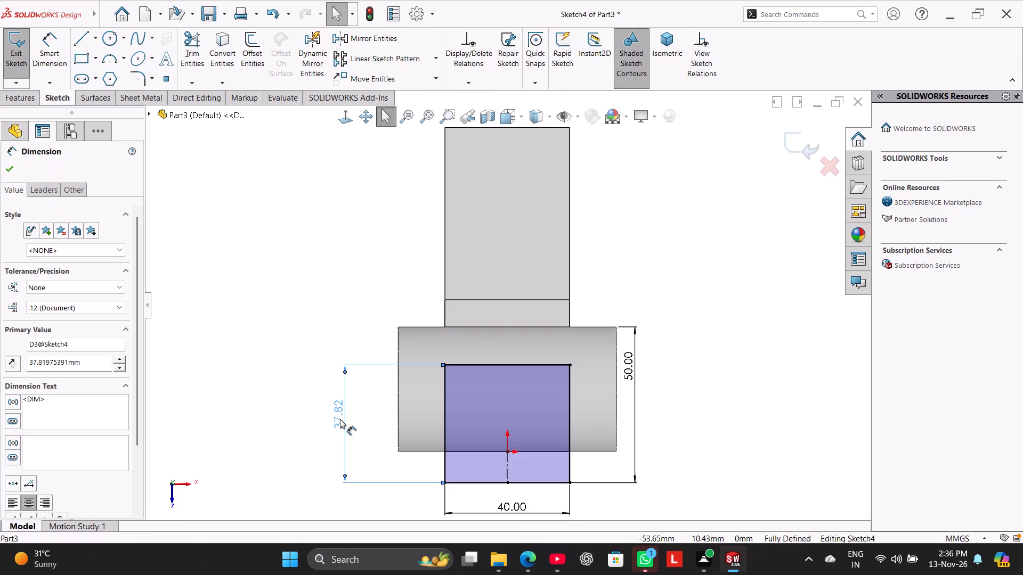
{"action": "type", "text": "30"}
{"action": "key", "text": "Return"}
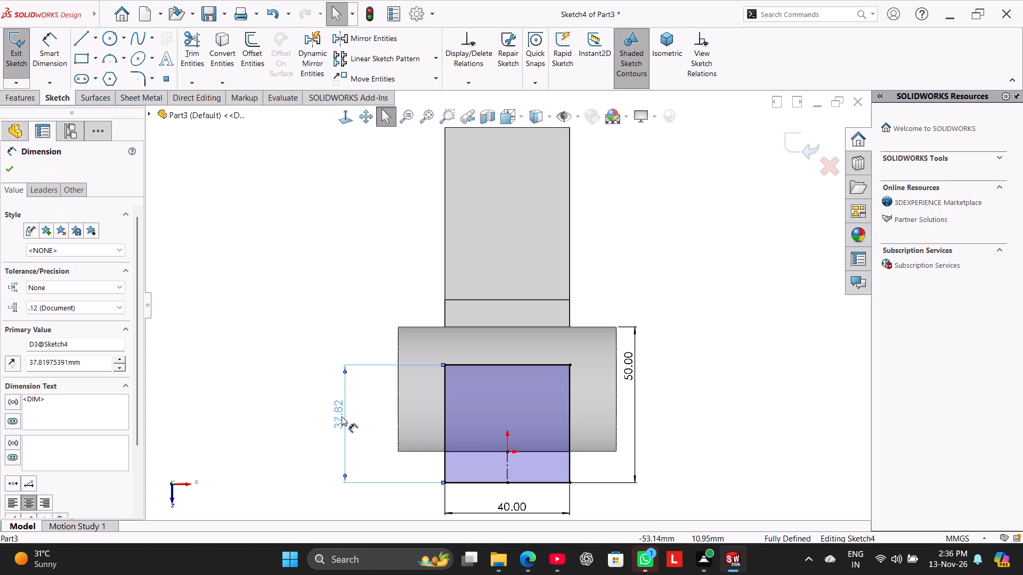
{"action": "double_click", "coordinate": [336, 412]}
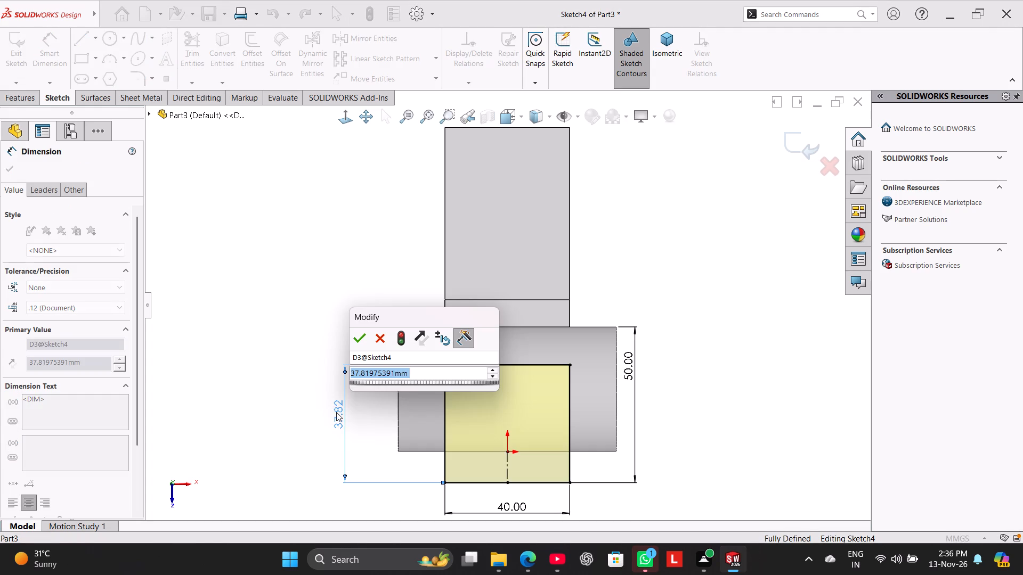
{"action": "type", "text": "30"}
{"action": "key", "text": "Return"}
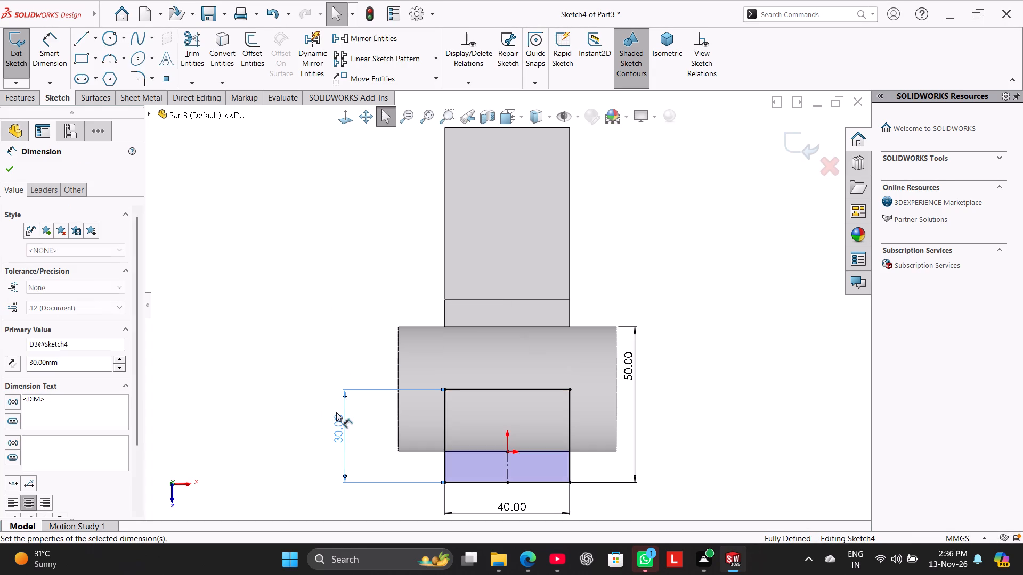
{"action": "middle_click_drag", "start_coordinate": [331, 375], "coordinate": [223, 332]}
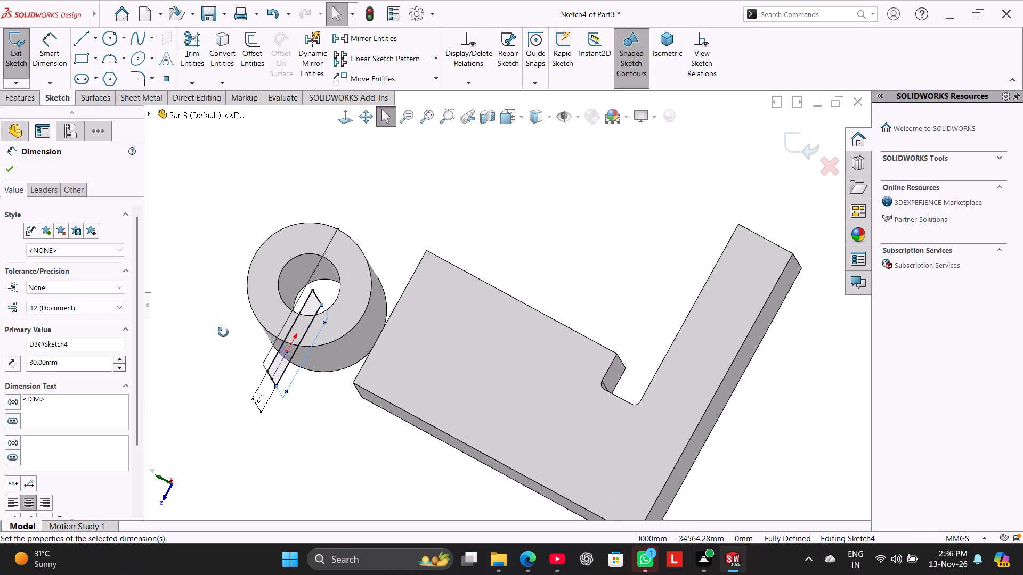
{"action": "middle_click_drag", "start_coordinate": [223, 332], "coordinate": [221, 346]}
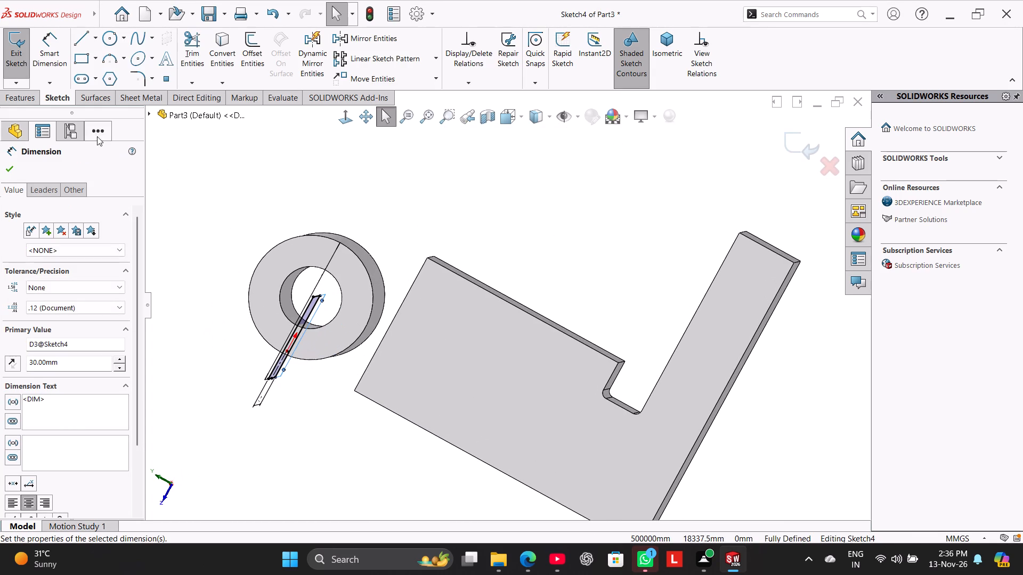
{"action": "left_click", "coordinate": [17, 49]}
{"action": "left_click", "coordinate": [214, 194]}
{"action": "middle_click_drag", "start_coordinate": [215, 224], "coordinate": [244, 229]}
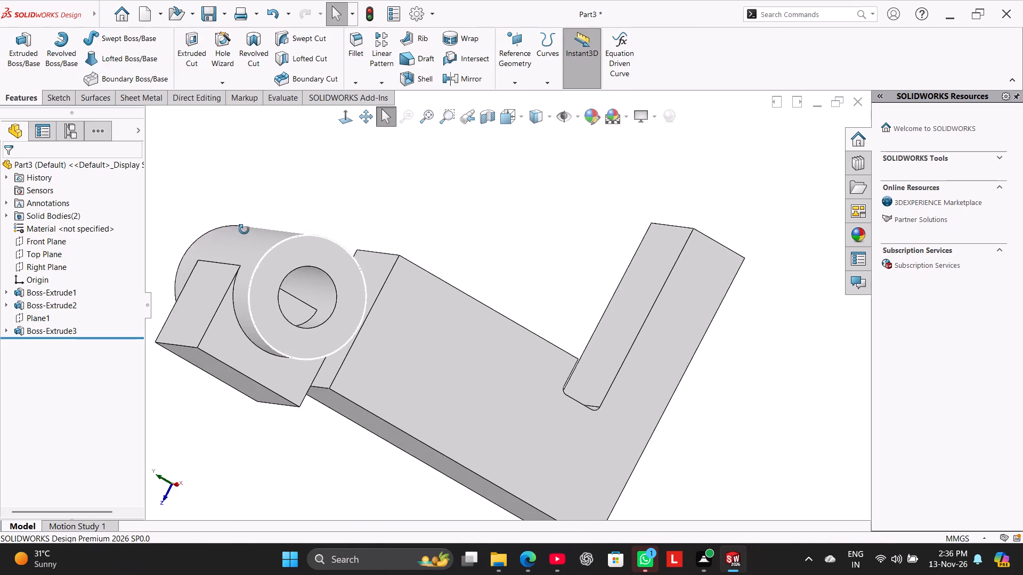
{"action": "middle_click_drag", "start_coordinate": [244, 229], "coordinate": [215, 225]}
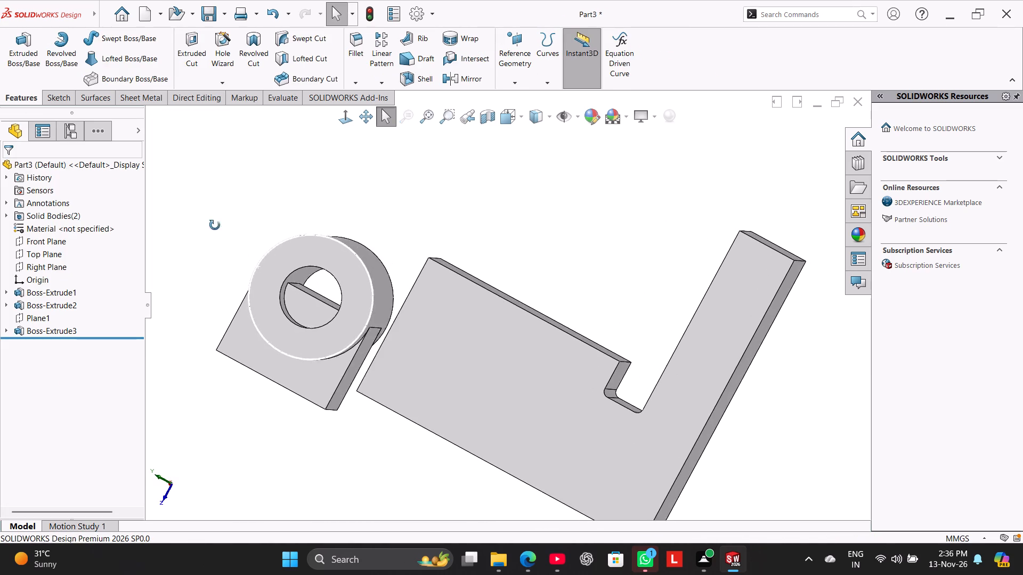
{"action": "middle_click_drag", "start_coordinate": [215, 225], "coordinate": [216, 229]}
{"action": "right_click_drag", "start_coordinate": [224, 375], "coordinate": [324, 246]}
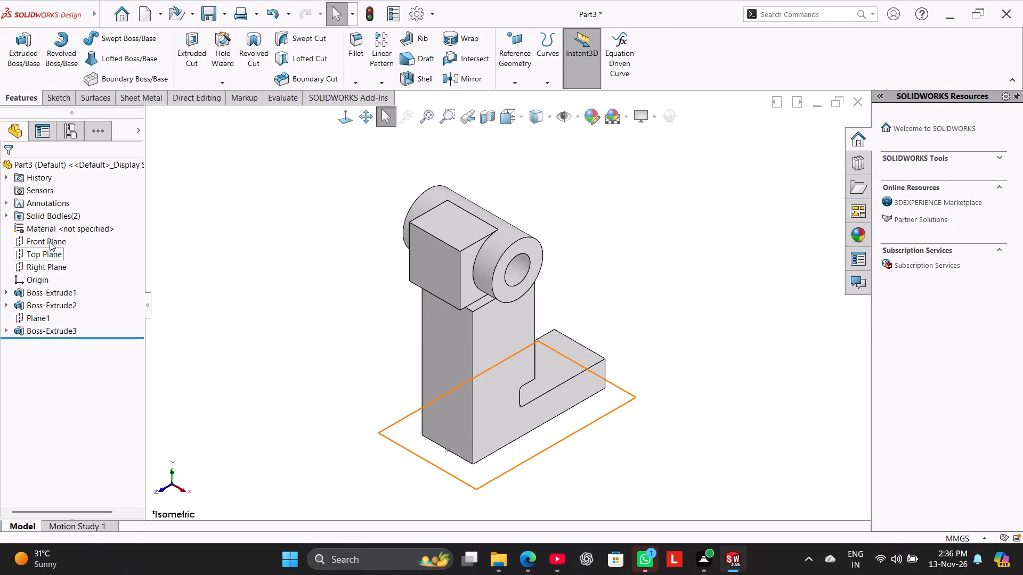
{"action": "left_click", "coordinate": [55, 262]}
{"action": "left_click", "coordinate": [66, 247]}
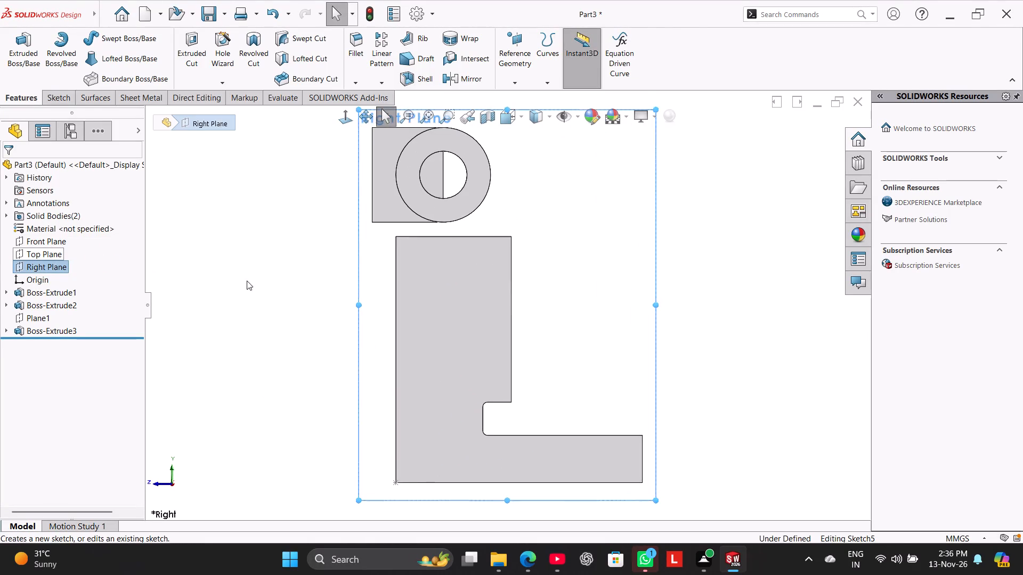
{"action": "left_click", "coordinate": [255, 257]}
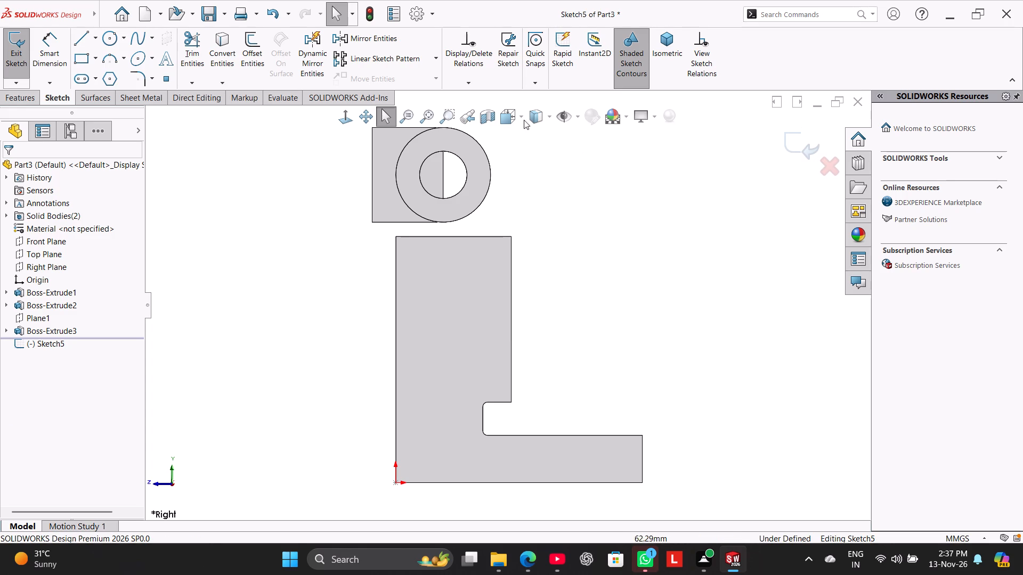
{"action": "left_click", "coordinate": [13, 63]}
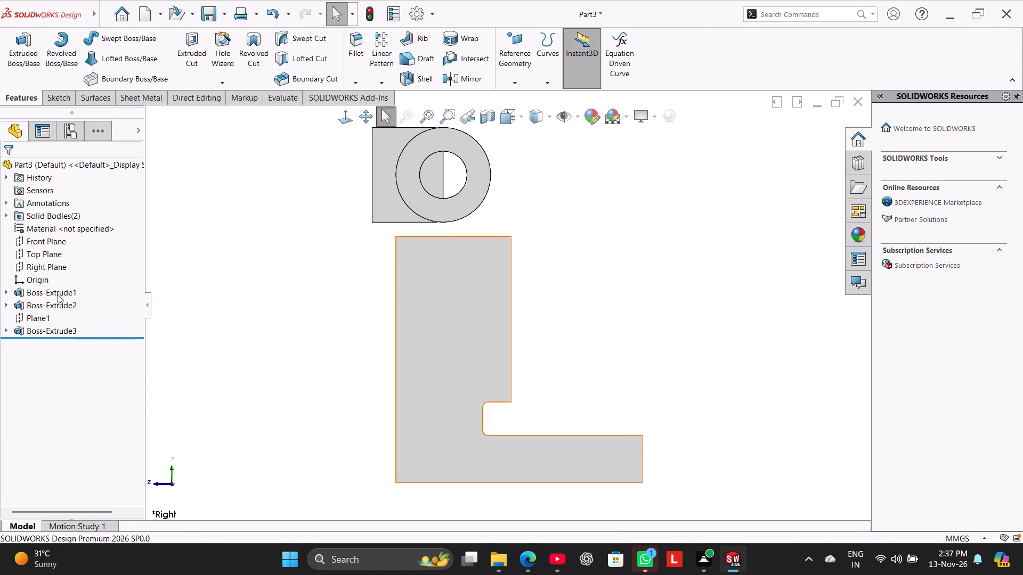
Edit the L-shaped body's sketch and set the overall length of its bottom edge to 105 mm.
{"action": "right_click", "coordinate": [58, 294]}
{"action": "left_click", "coordinate": [83, 265]}
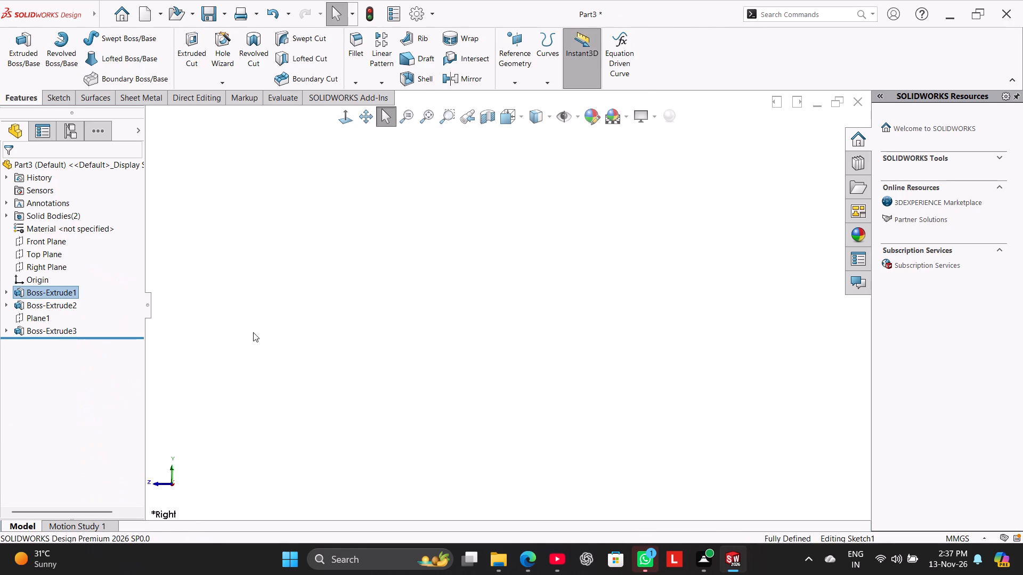
{"action": "scroll", "coordinate": [534, 470], "scroll_direction": "up", "scroll_amount": 2}
{"action": "double_click", "coordinate": [523, 450]}
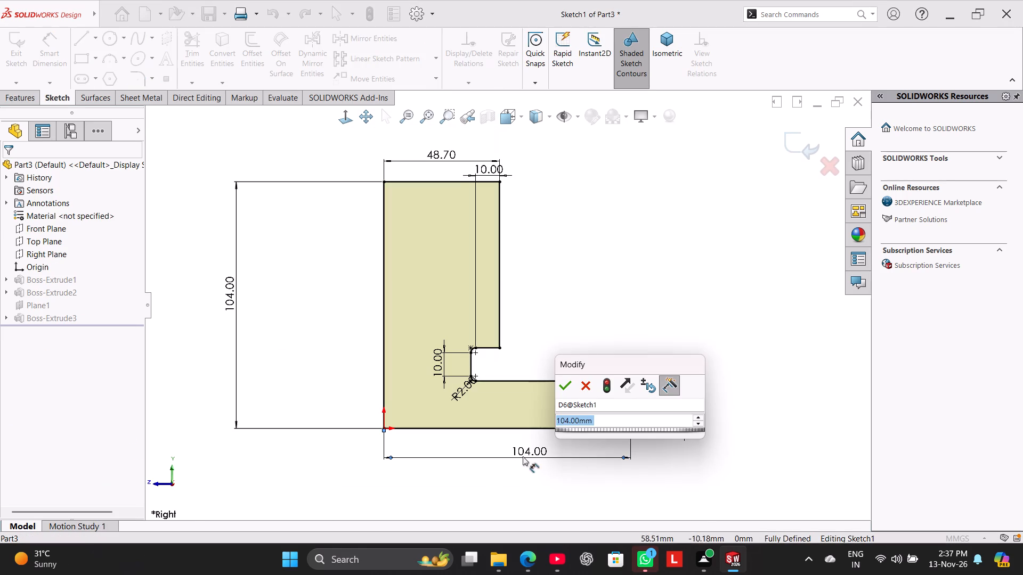
{"action": "key", "text": "1"}
{"action": "type", "text": "05"}
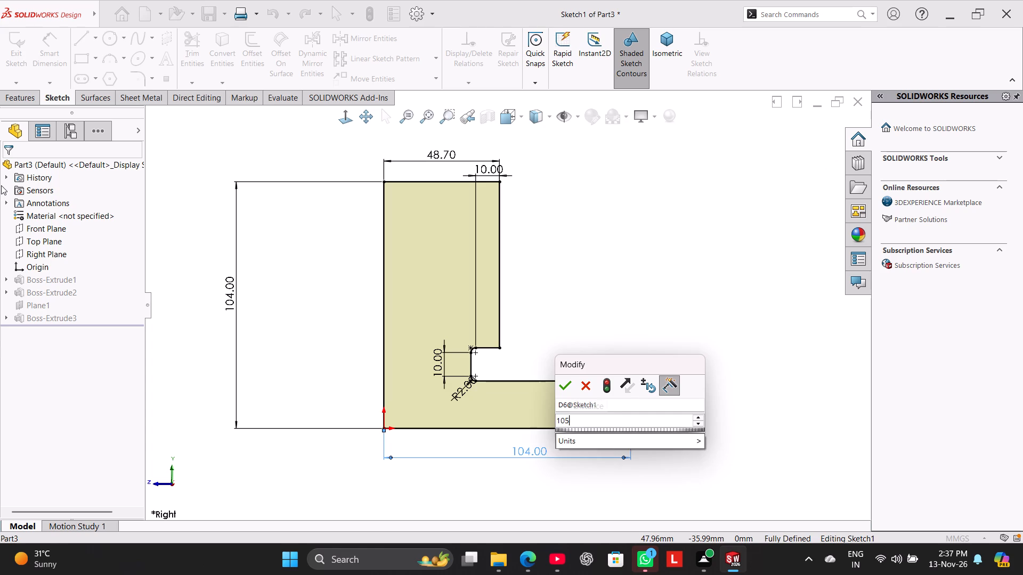
{"action": "key", "text": "Return"}
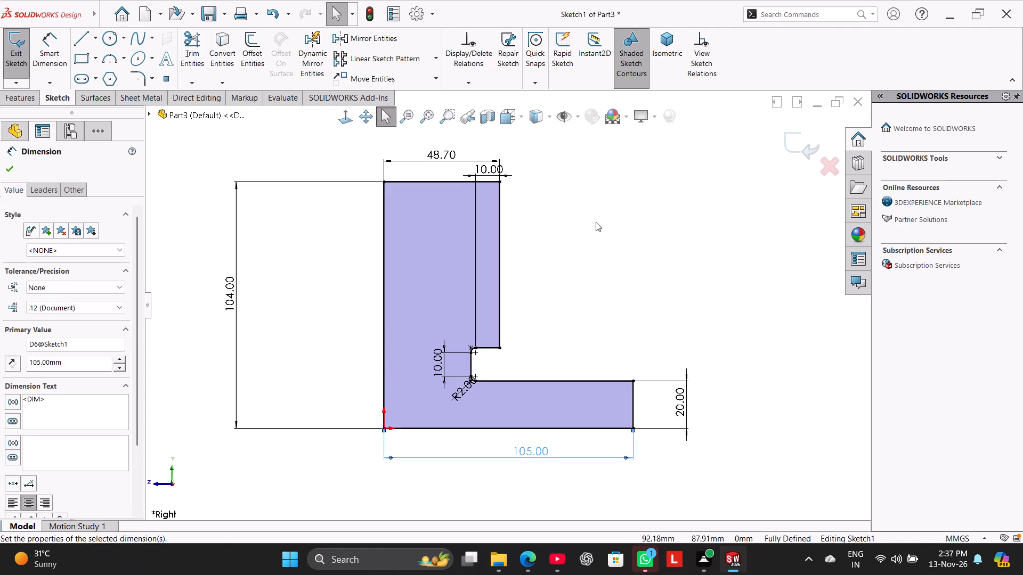
Set the width of the upright's top edge to 50 mm and exit the L-shaped body's sketch to rebuild the part.
{"action": "left_click", "coordinate": [589, 186]}
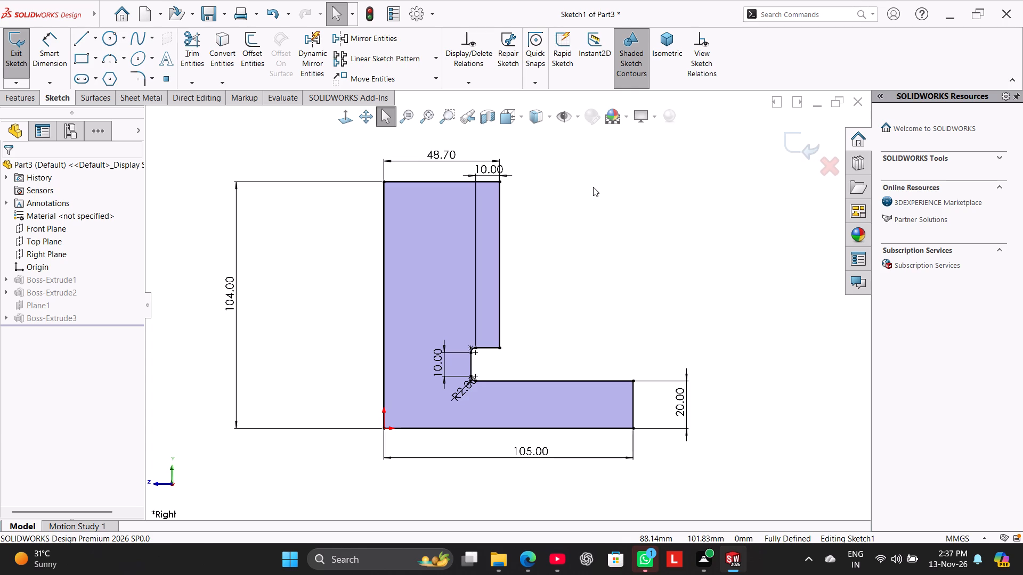
{"action": "double_click", "coordinate": [442, 155]}
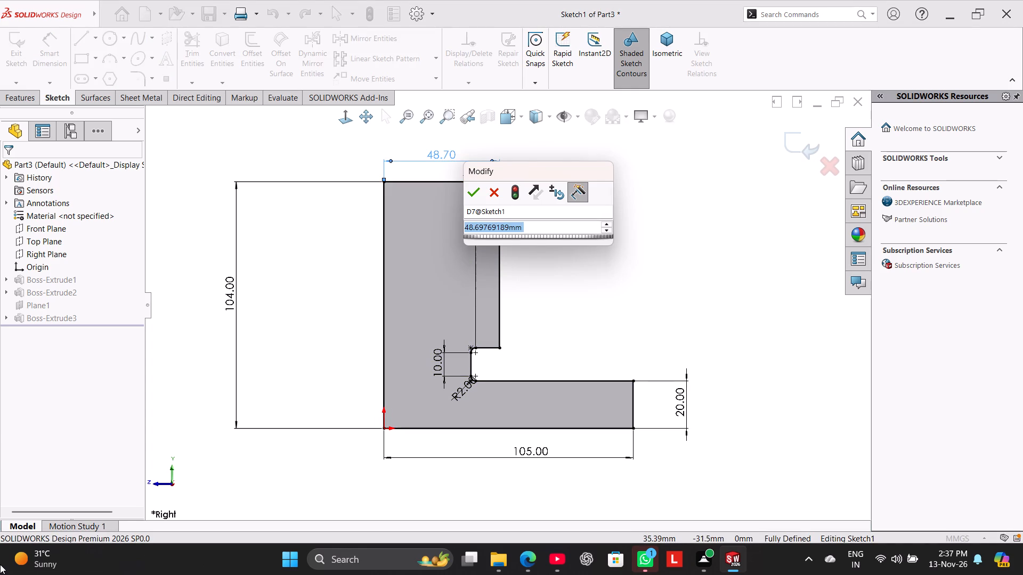
{"action": "type", "text": "50"}
{"action": "key", "text": "Return"}
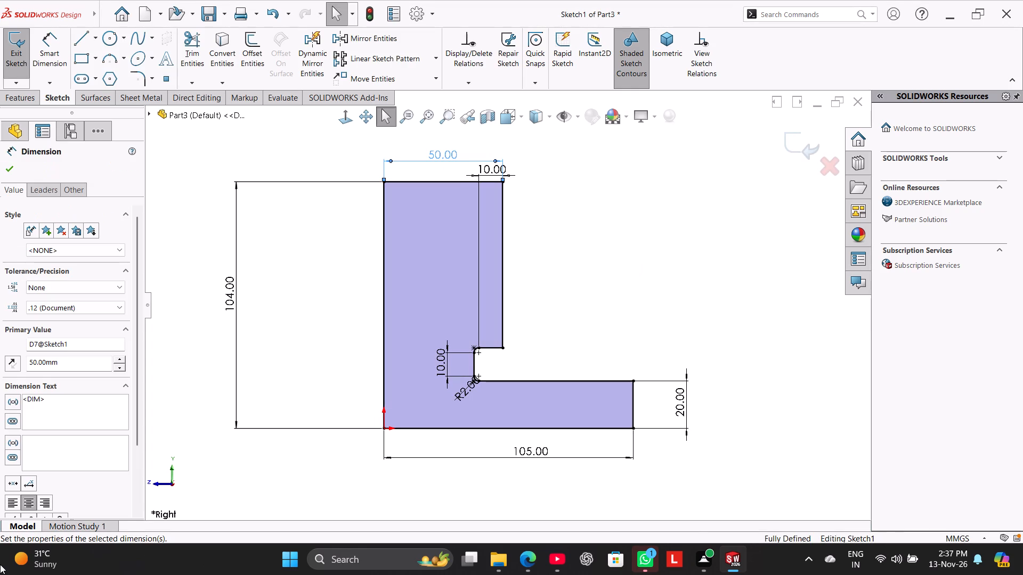
{"action": "left_click", "coordinate": [574, 251]}
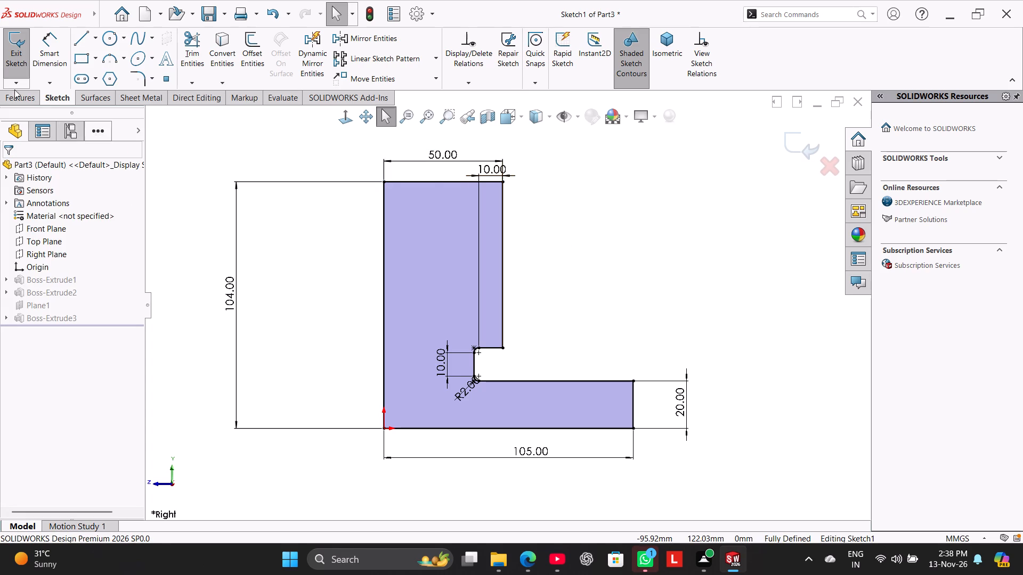
{"action": "left_click", "coordinate": [13, 51]}
{"action": "left_click", "coordinate": [296, 249]}
Reopen the L-shaped body's sketch, review its dimensions, and exit it without editing.
{"action": "middle_click_drag", "start_coordinate": [287, 249], "coordinate": [274, 302]}
{"action": "right_click_drag", "start_coordinate": [270, 303], "coordinate": [353, 240]}
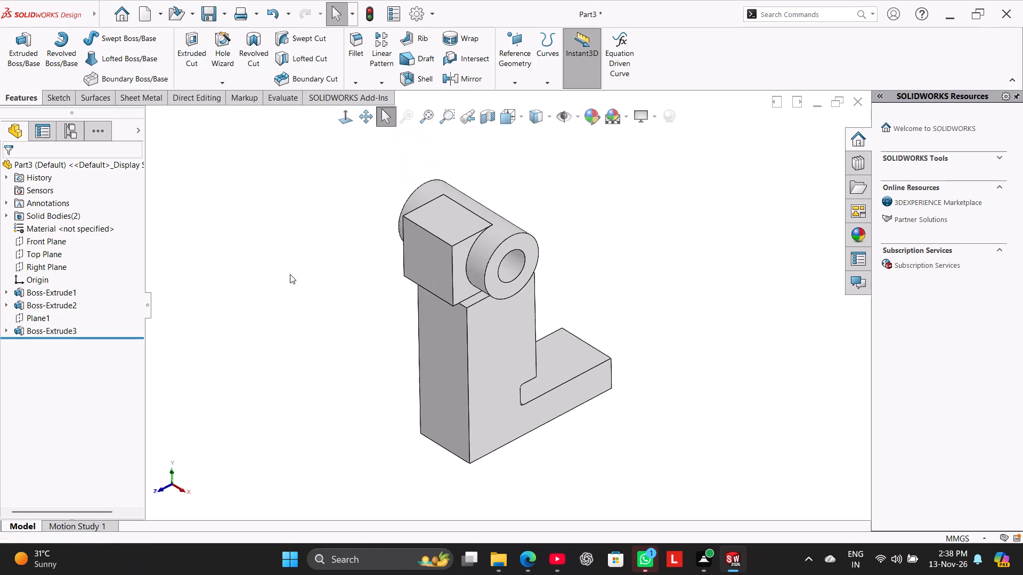
{"action": "middle_click_drag", "start_coordinate": [280, 277], "coordinate": [255, 244]}
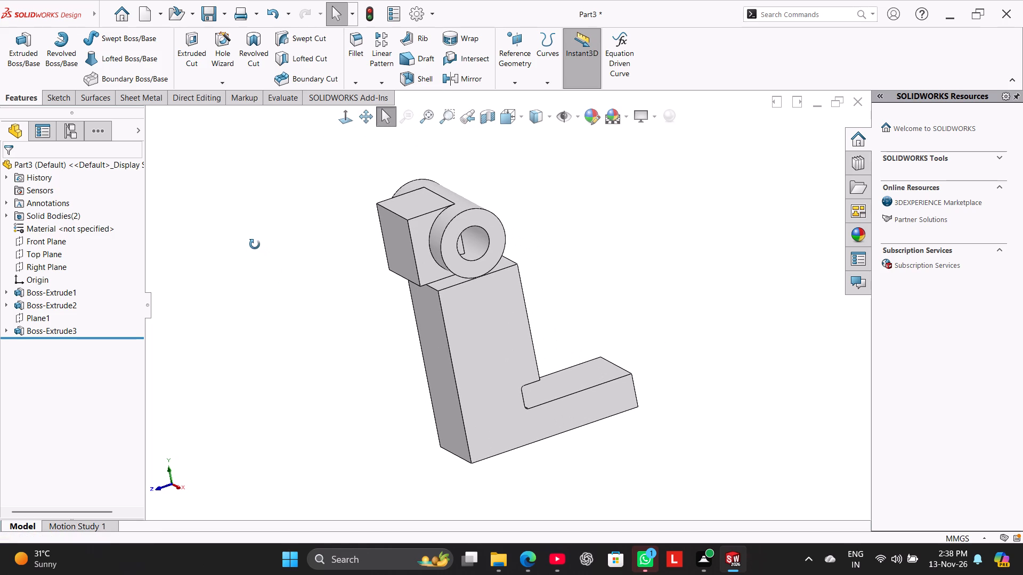
{"action": "middle_click_drag", "start_coordinate": [255, 244], "coordinate": [229, 223]}
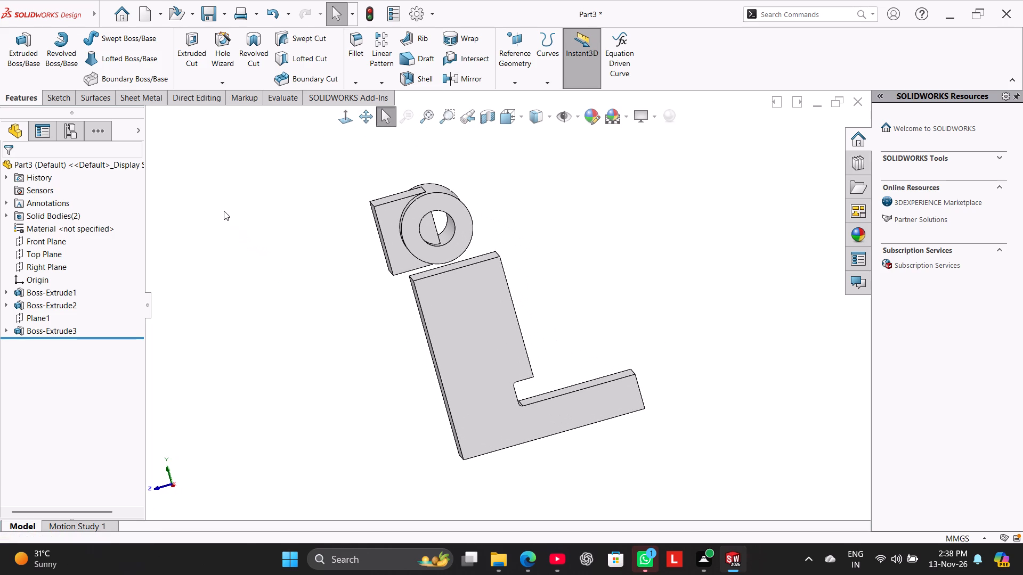
{"action": "middle_click_drag", "start_coordinate": [288, 266], "coordinate": [281, 260]}
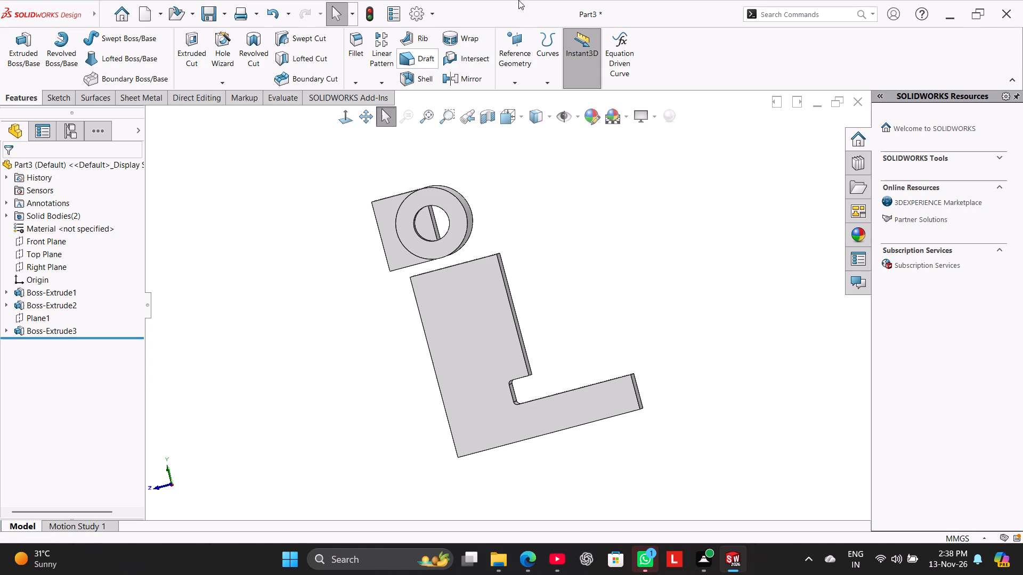
{"action": "right_click", "coordinate": [60, 294]}
{"action": "left_click", "coordinate": [86, 265]}
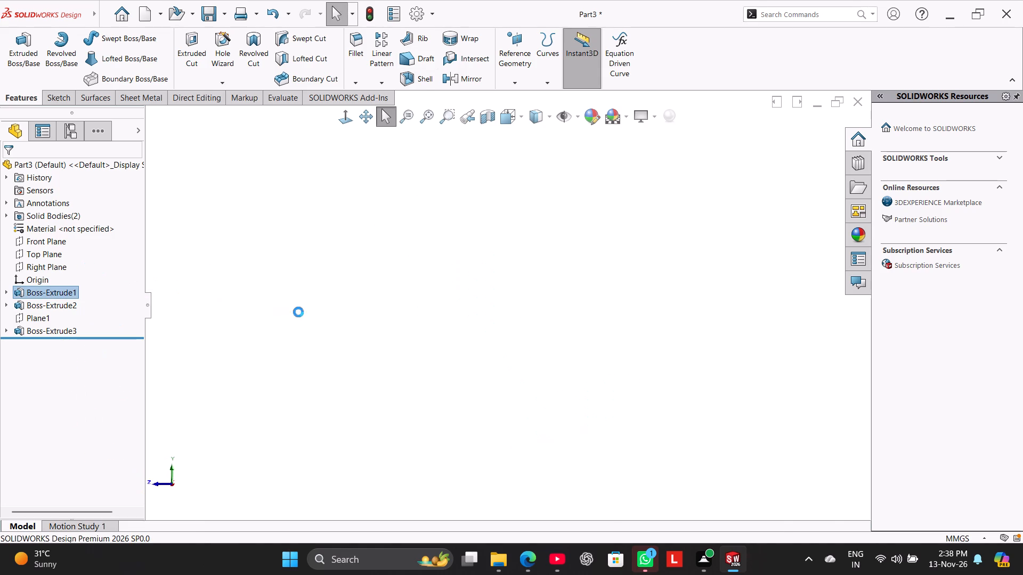
{"action": "scroll", "coordinate": [282, 314], "scroll_direction": "up", "scroll_amount": 3}
{"action": "left_click", "coordinate": [381, 473]}
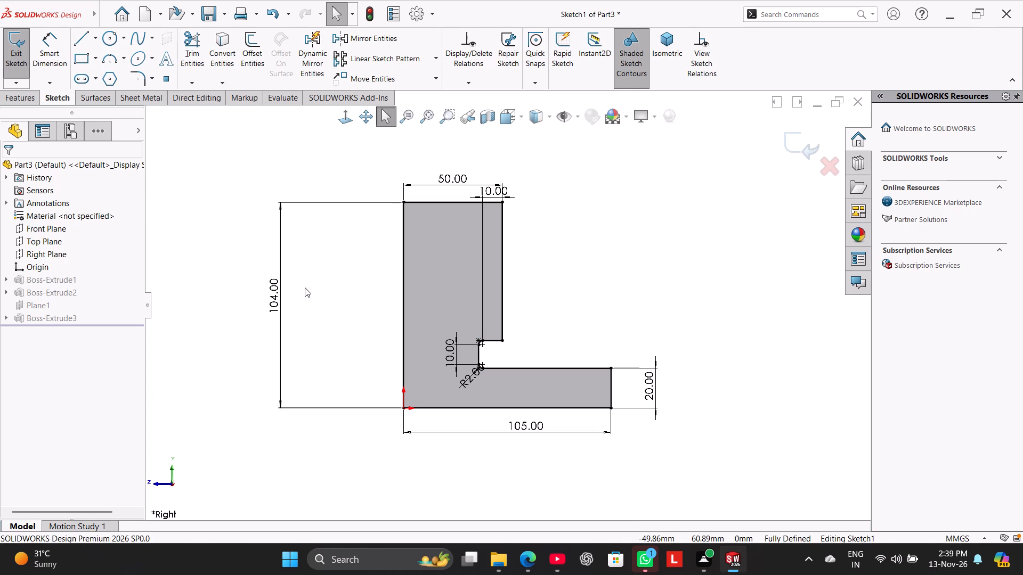
{"action": "middle_click_drag", "start_coordinate": [305, 287], "coordinate": [405, 313]}
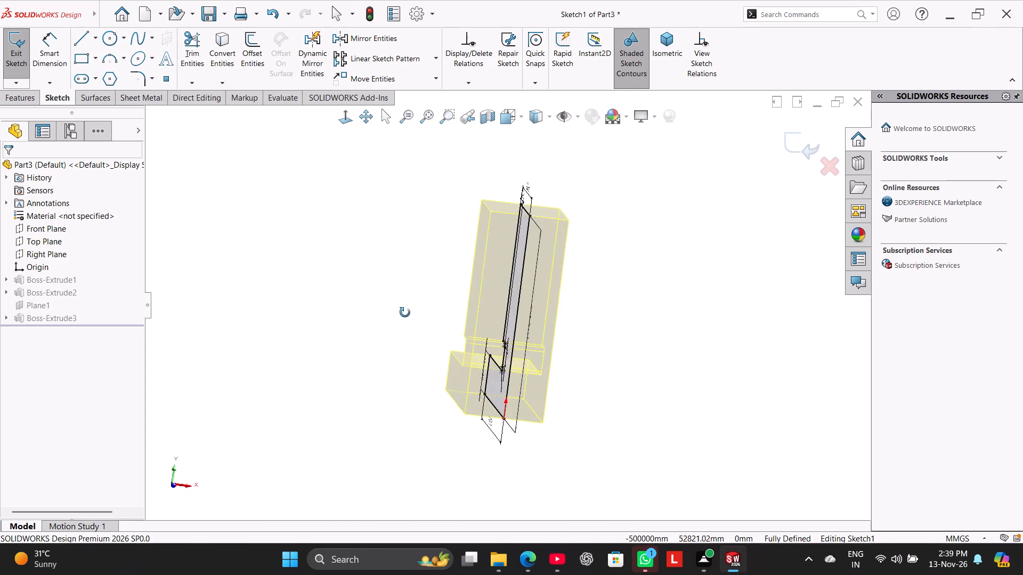
{"action": "middle_click_drag", "start_coordinate": [405, 313], "coordinate": [361, 286]}
{"action": "left_click", "coordinate": [14, 43]}
{"action": "left_click", "coordinate": [236, 233]}
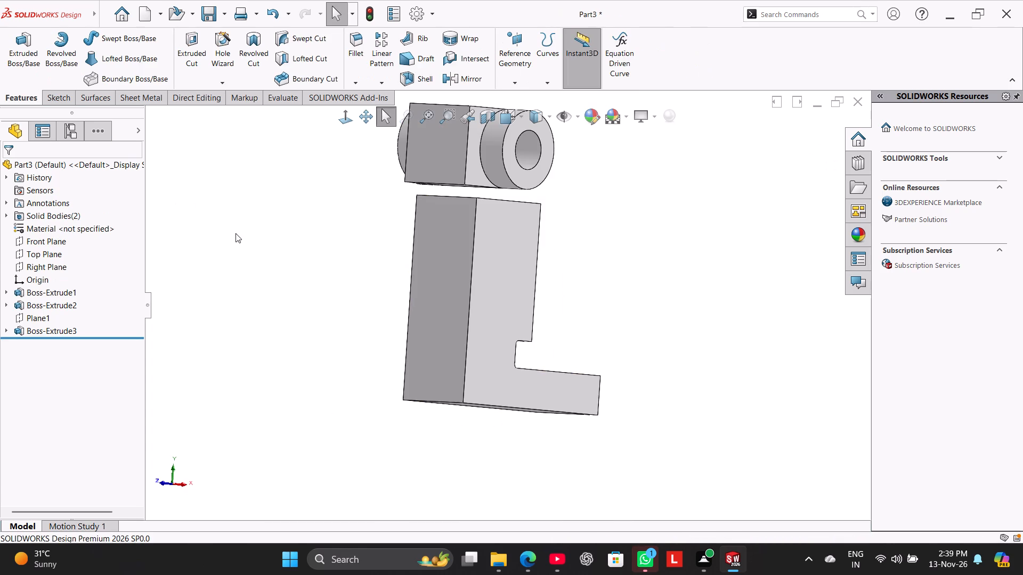
Examine from several angles how the ring and block sit relative to the top of the L-shaped body.
{"action": "middle_click_drag", "start_coordinate": [272, 272], "coordinate": [204, 294]}
{"action": "right_click_drag", "start_coordinate": [225, 313], "coordinate": [317, 229]}
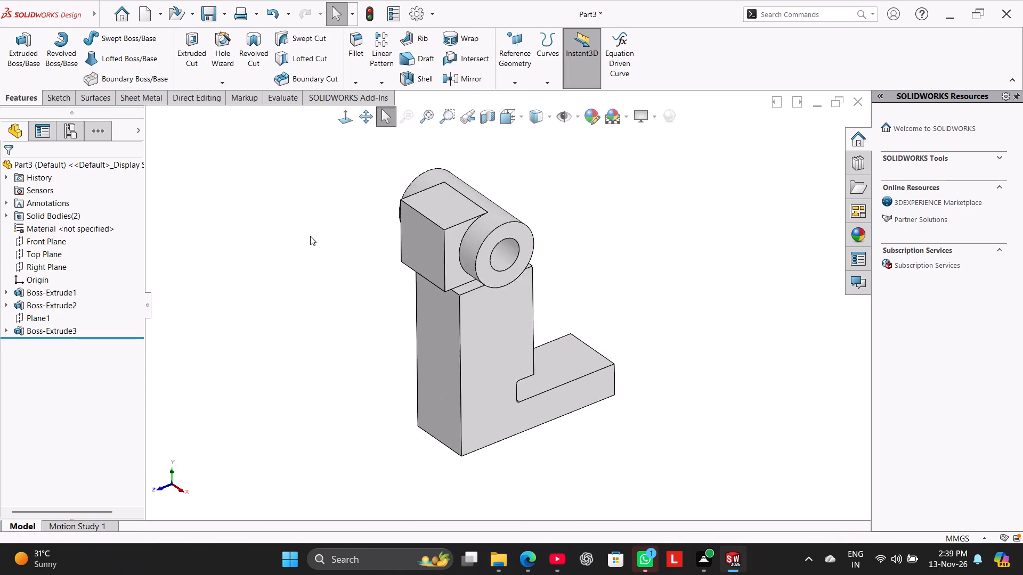
{"action": "middle_click_drag", "start_coordinate": [292, 276], "coordinate": [241, 180]}
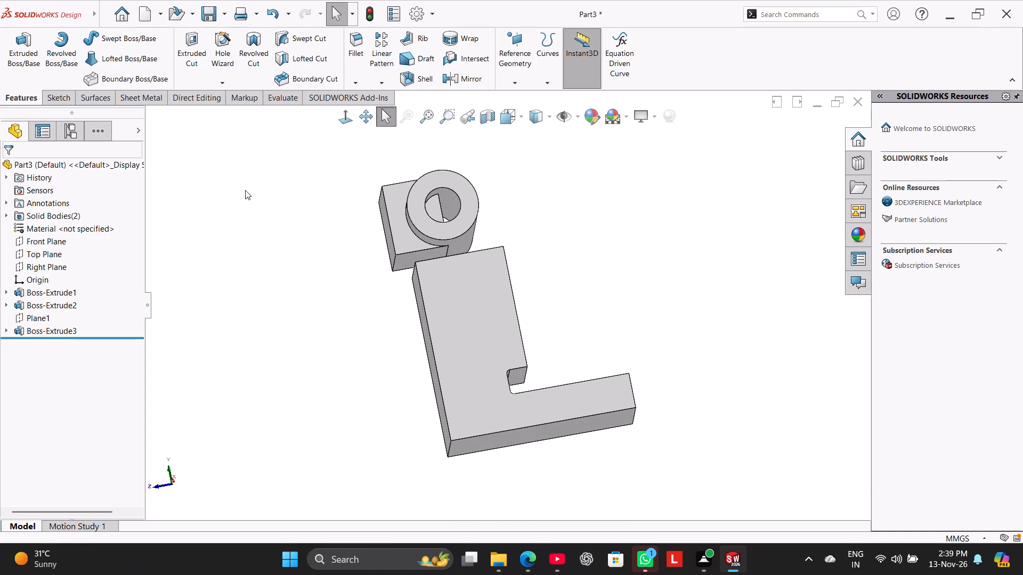
{"action": "middle_click_drag", "start_coordinate": [285, 264], "coordinate": [383, 231]}
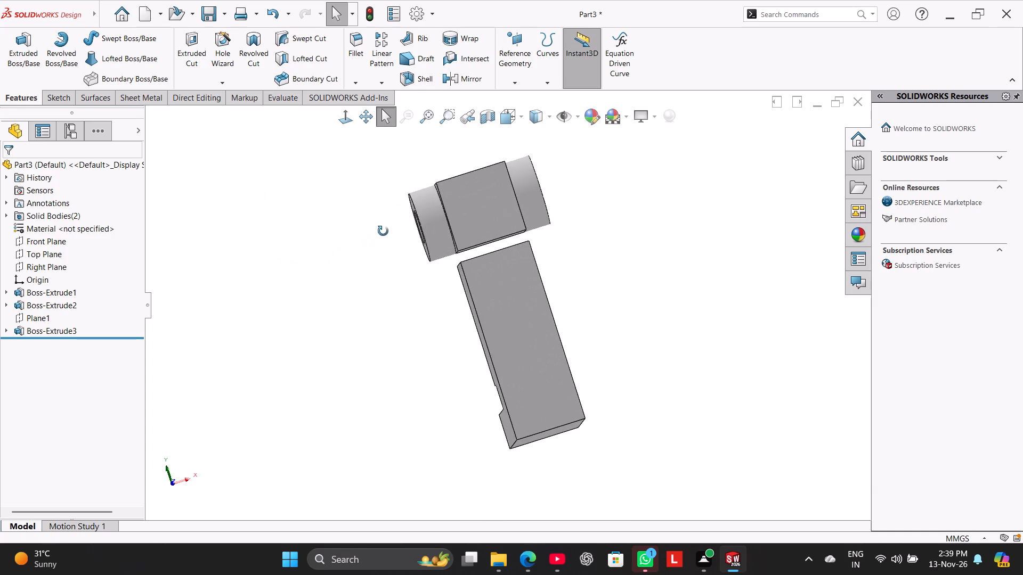
{"action": "middle_click_drag", "start_coordinate": [383, 231], "coordinate": [275, 264]}
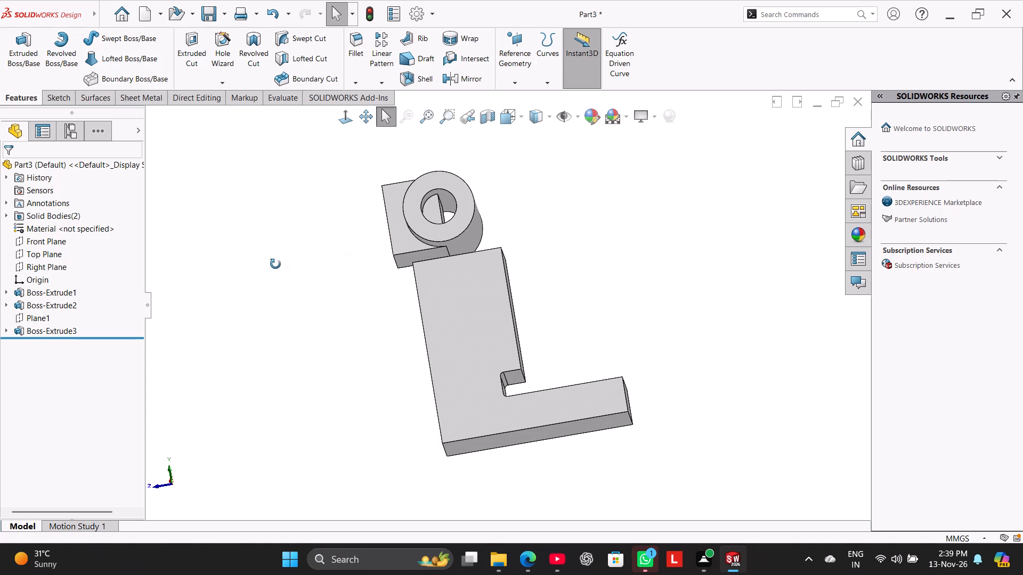
{"action": "middle_click_drag", "start_coordinate": [275, 264], "coordinate": [283, 277]}
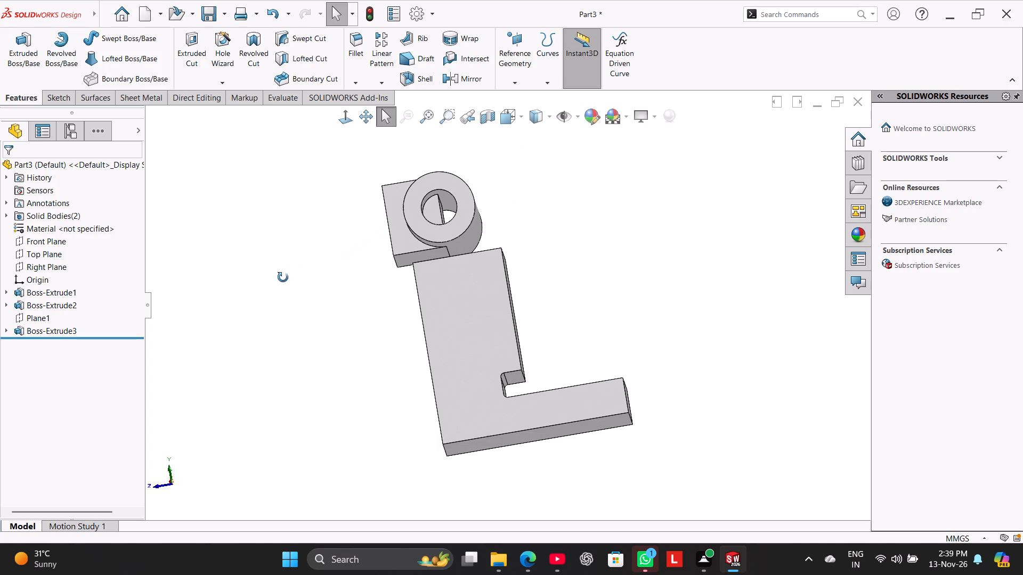
{"action": "middle_click_drag", "start_coordinate": [283, 277], "coordinate": [321, 416]}
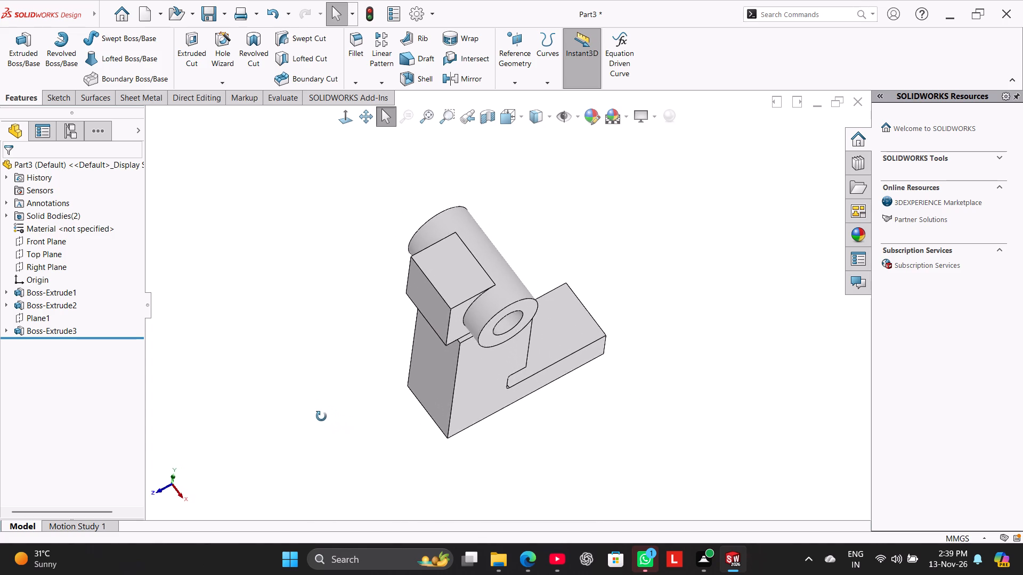
{"action": "middle_click_drag", "start_coordinate": [321, 416], "coordinate": [289, 299]}
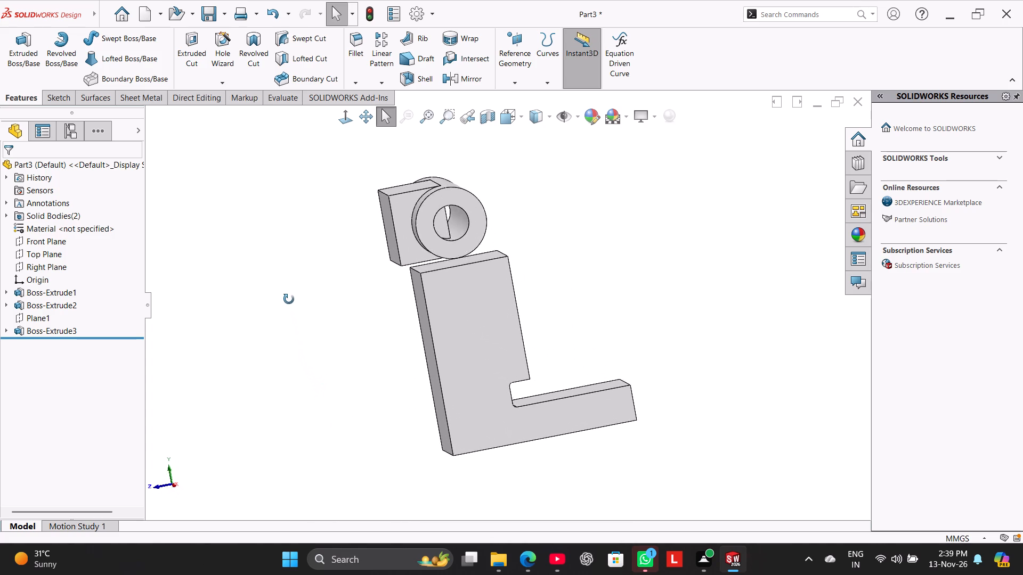
{"action": "middle_click_drag", "start_coordinate": [289, 299], "coordinate": [277, 275]}
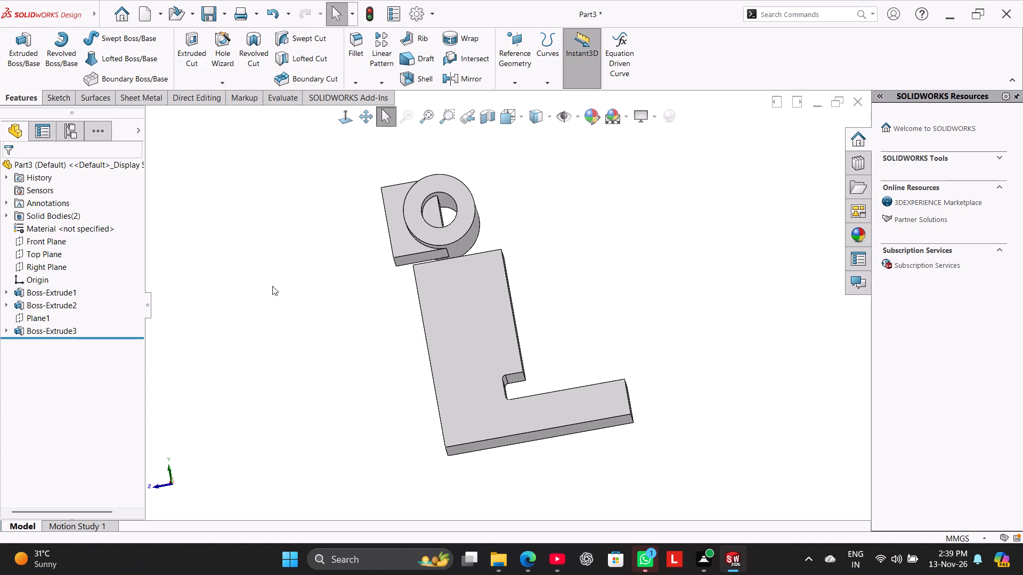
{"action": "middle_click_drag", "start_coordinate": [332, 269], "coordinate": [345, 259]}
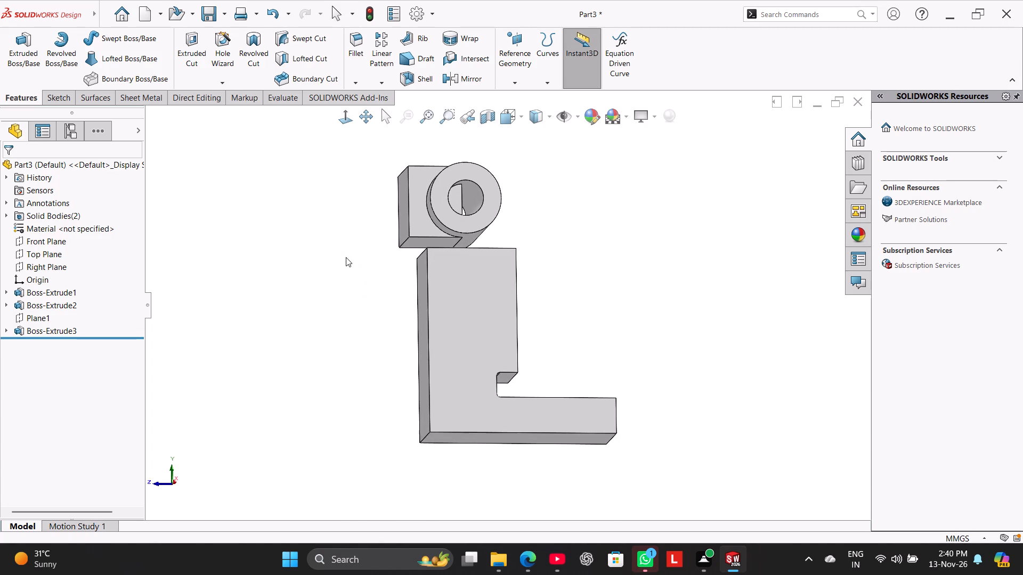
{"action": "middle_click_drag", "start_coordinate": [313, 272], "coordinate": [310, 272]}
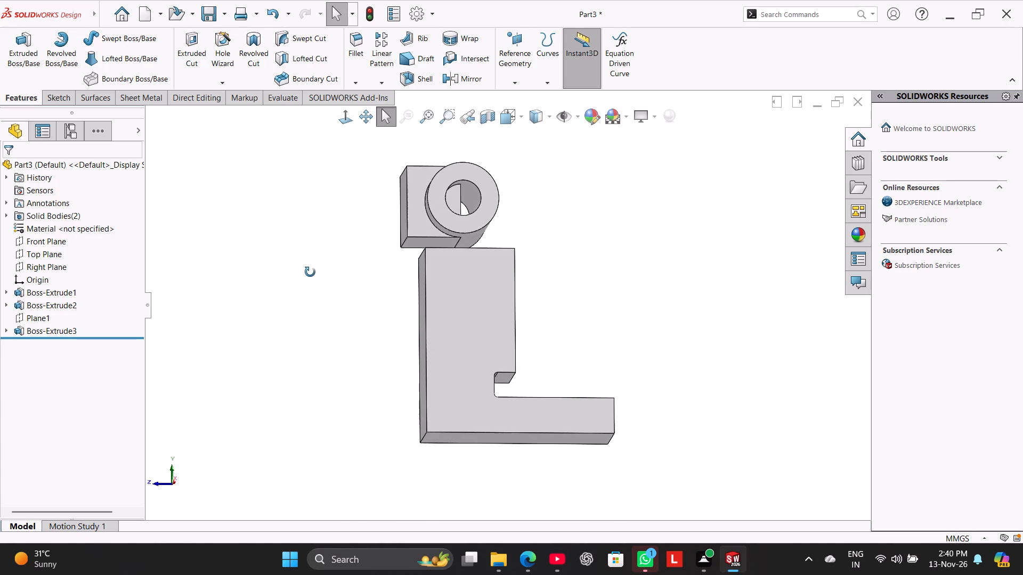
{"action": "middle_click_drag", "start_coordinate": [310, 272], "coordinate": [310, 285]}
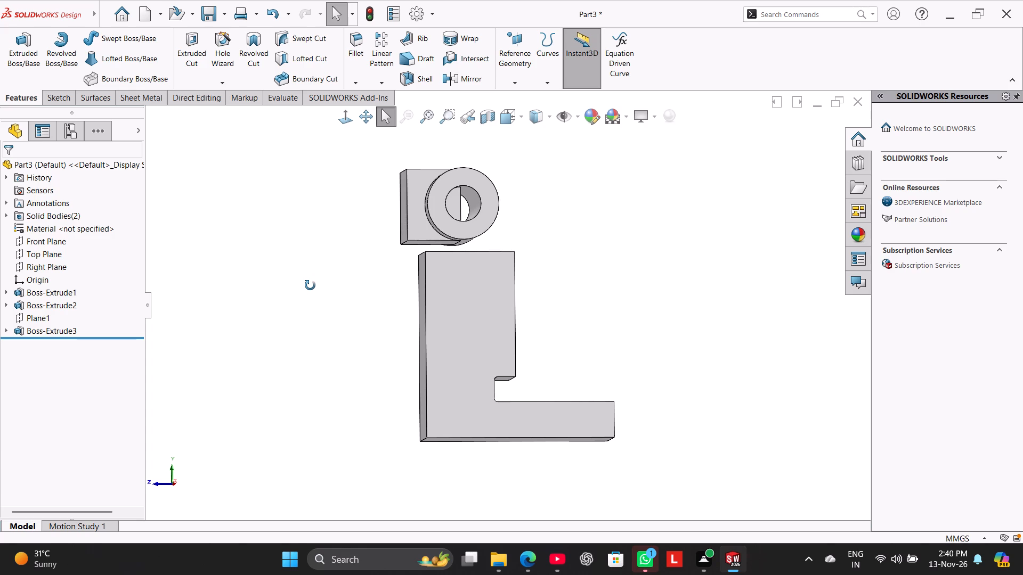
{"action": "middle_click_drag", "start_coordinate": [310, 285], "coordinate": [385, 327]}
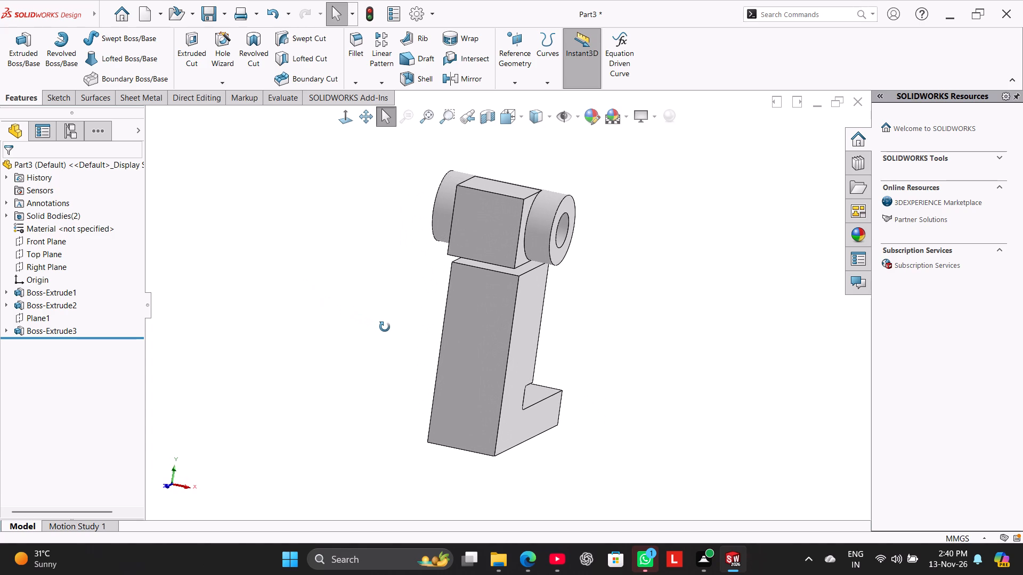
{"action": "middle_click_drag", "start_coordinate": [385, 327], "coordinate": [345, 285]}
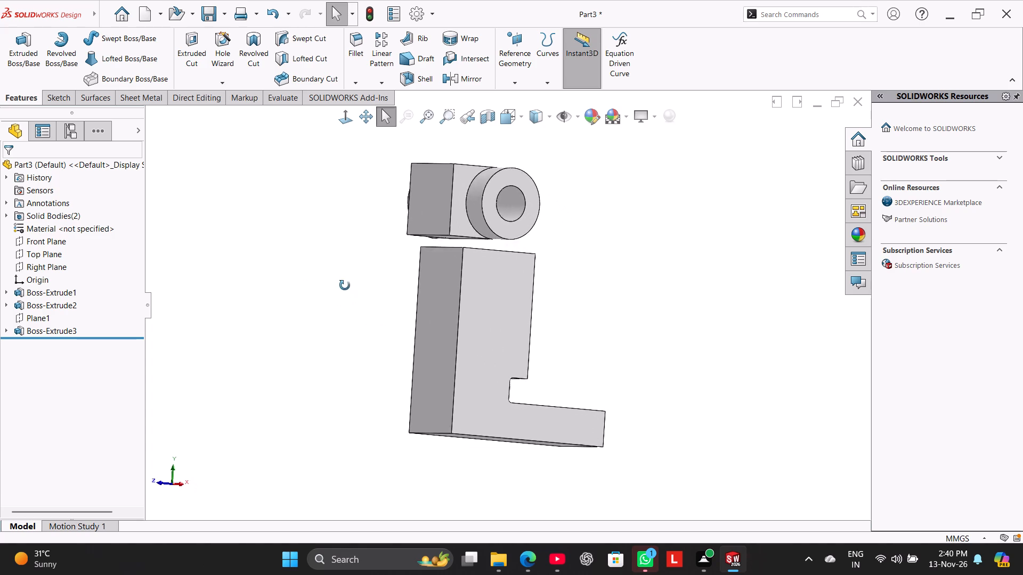
{"action": "middle_click_drag", "start_coordinate": [345, 285], "coordinate": [297, 264]}
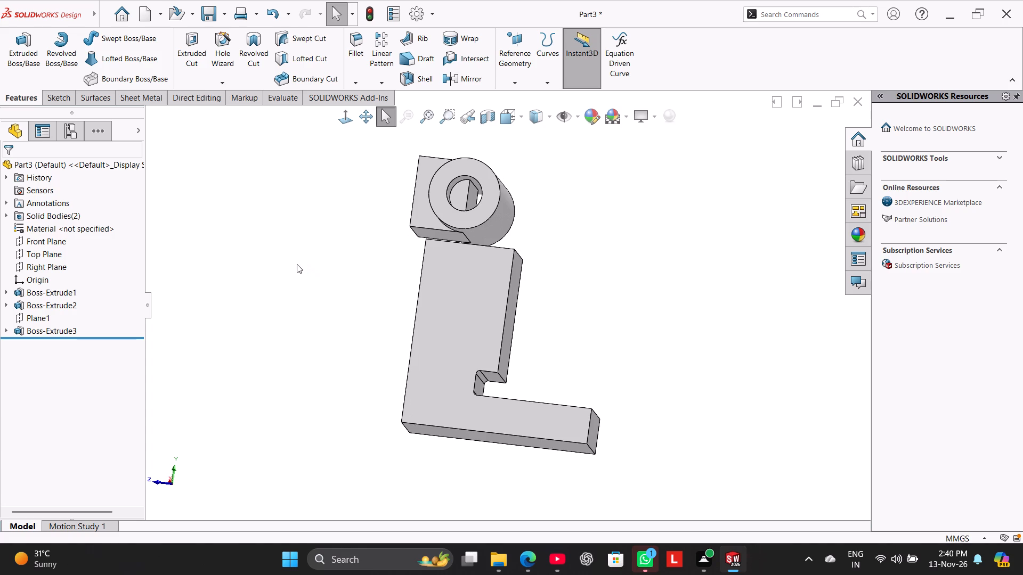
{"action": "middle_click_drag", "start_coordinate": [337, 273], "coordinate": [325, 366]}
{"action": "right_click_drag", "start_coordinate": [348, 343], "coordinate": [390, 283]}
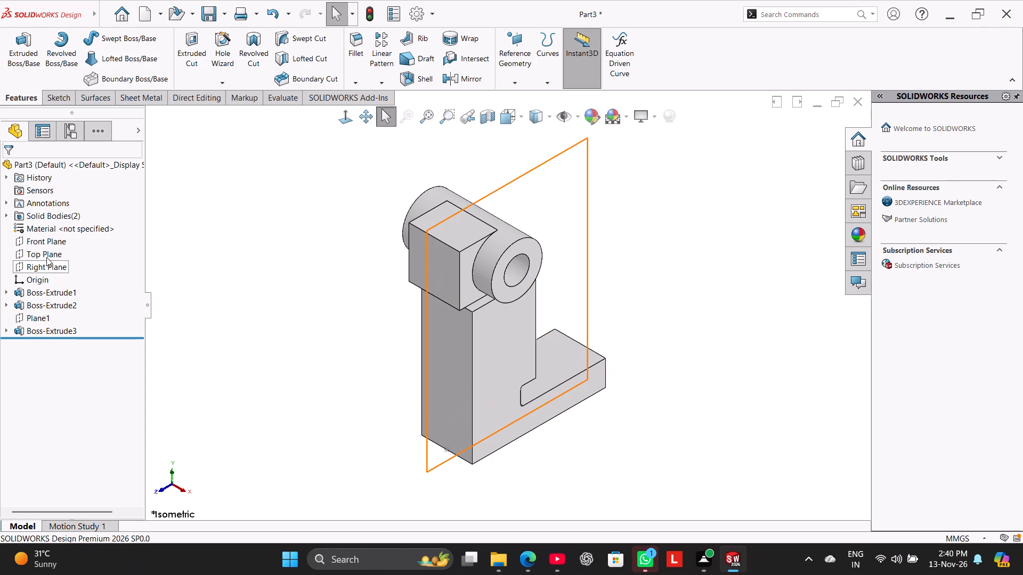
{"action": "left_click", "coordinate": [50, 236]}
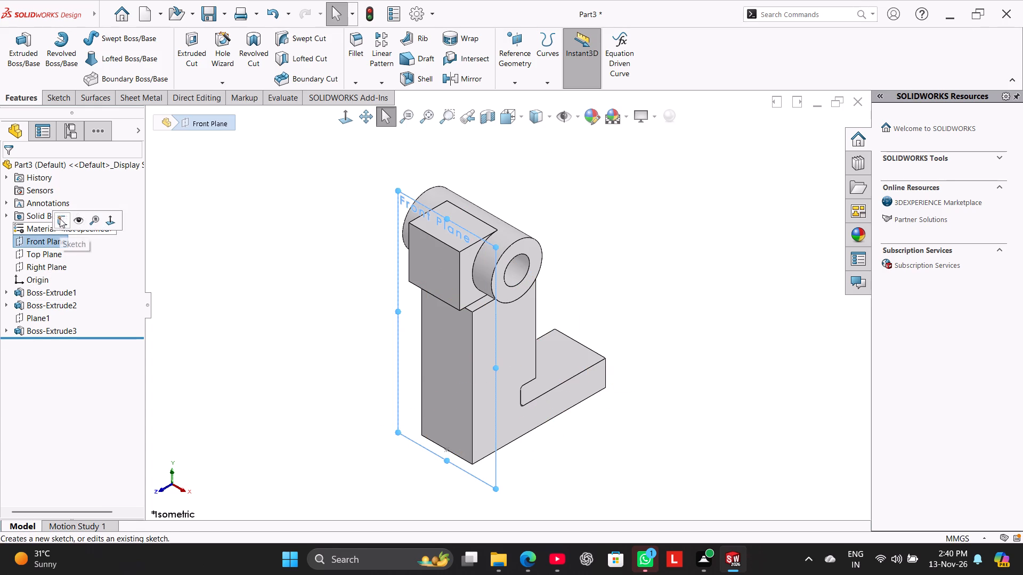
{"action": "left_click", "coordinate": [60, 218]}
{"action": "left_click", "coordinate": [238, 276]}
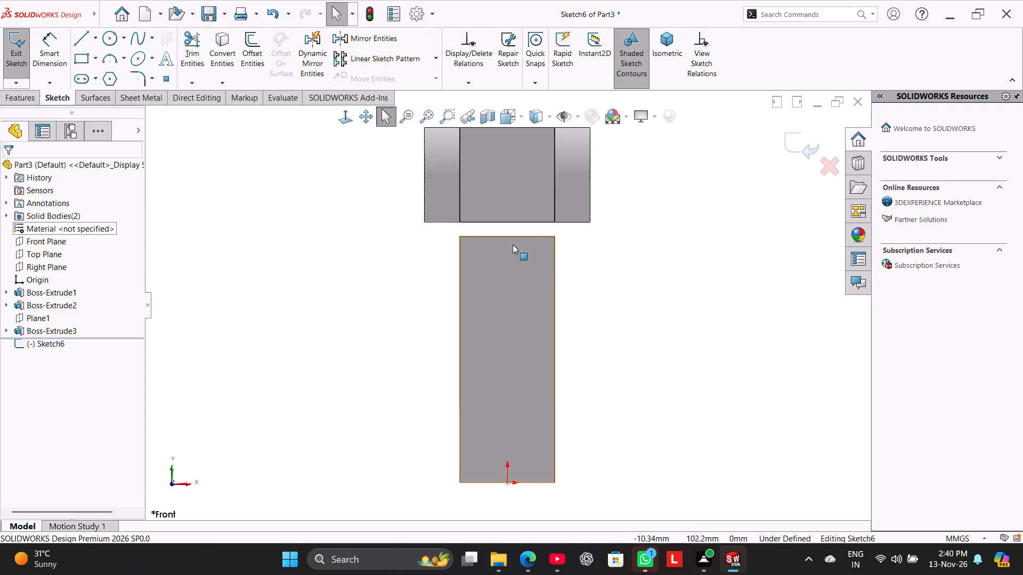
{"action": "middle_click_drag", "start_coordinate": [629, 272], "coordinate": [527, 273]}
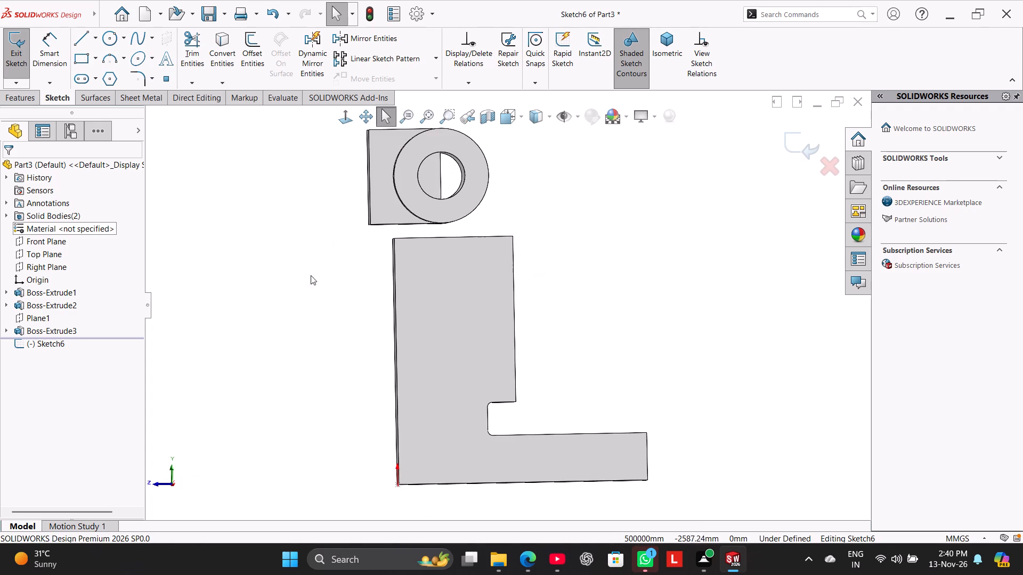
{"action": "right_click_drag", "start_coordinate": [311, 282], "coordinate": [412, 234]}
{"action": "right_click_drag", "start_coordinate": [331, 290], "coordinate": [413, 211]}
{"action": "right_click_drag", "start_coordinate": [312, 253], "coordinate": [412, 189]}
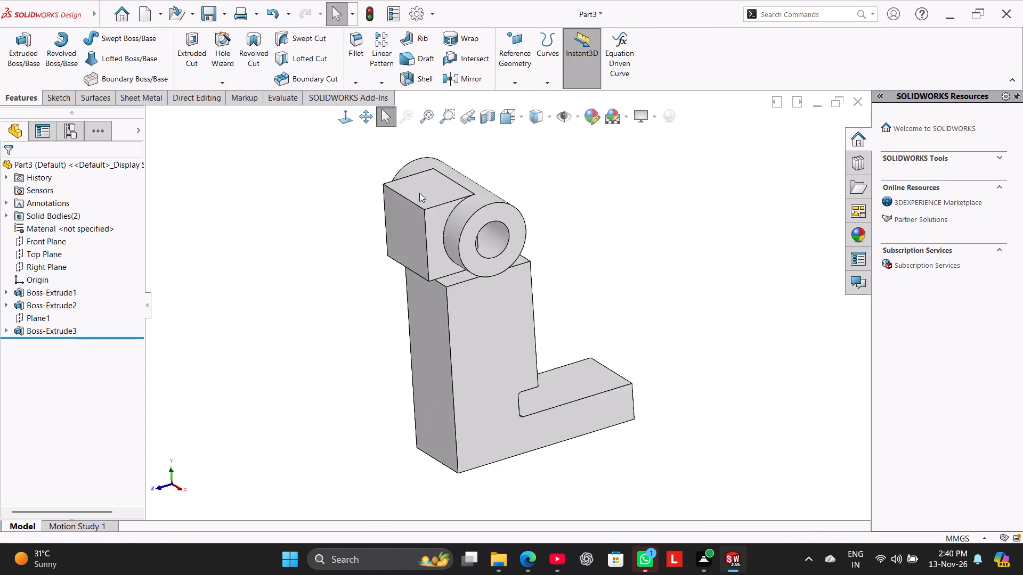
Apply a section view of the part through the Right Plane with zero offset to inspect its side profile.
{"action": "left_click", "coordinate": [493, 115]}
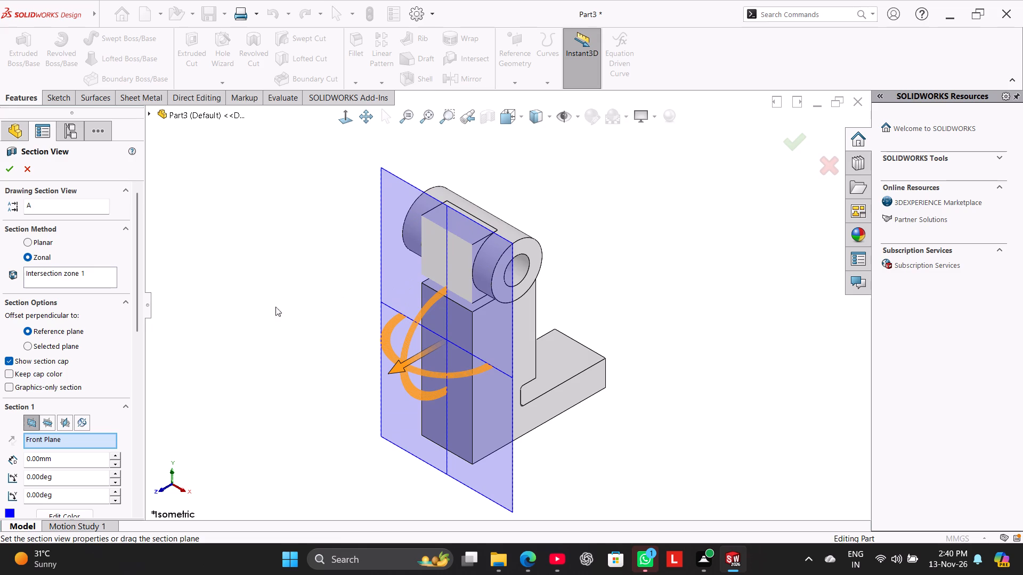
{"action": "left_click", "coordinate": [67, 425]}
{"action": "left_click", "coordinate": [5, 169]}
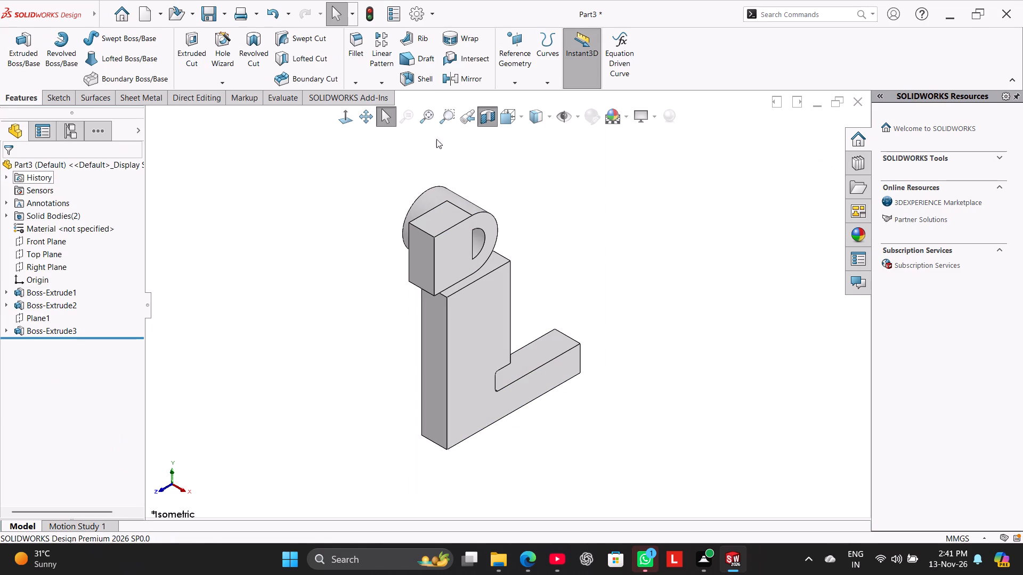
{"action": "left_click", "coordinate": [351, 121]}
{"action": "left_click", "coordinate": [351, 121]}
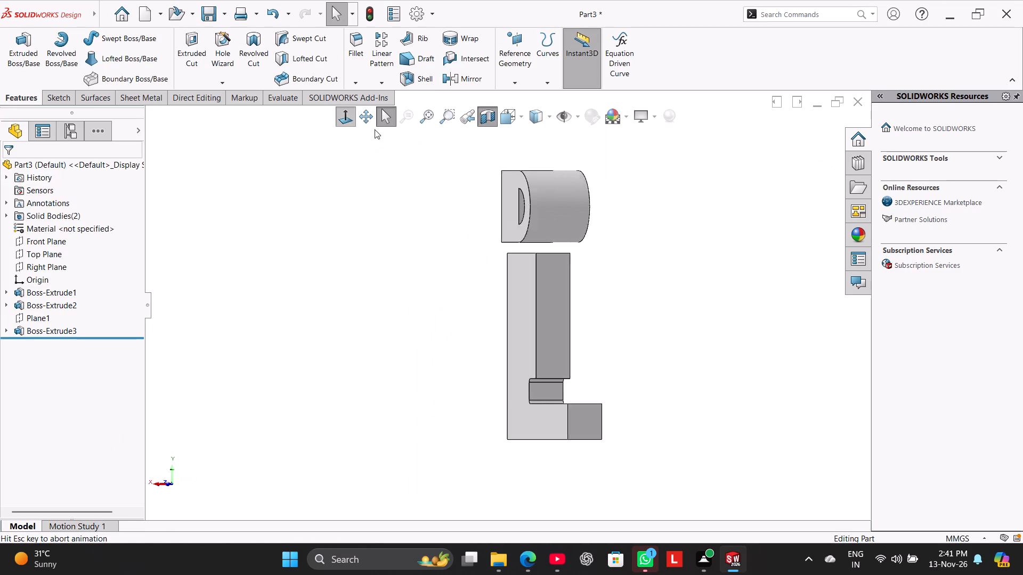
Reapply the zonal section view through the Right Plane with 0.00 mm offset, with the cut faces viewed square-on.
{"action": "left_click", "coordinate": [483, 122]}
{"action": "left_click", "coordinate": [484, 116]}
{"action": "middle_click_drag", "start_coordinate": [421, 198], "coordinate": [460, 210]}
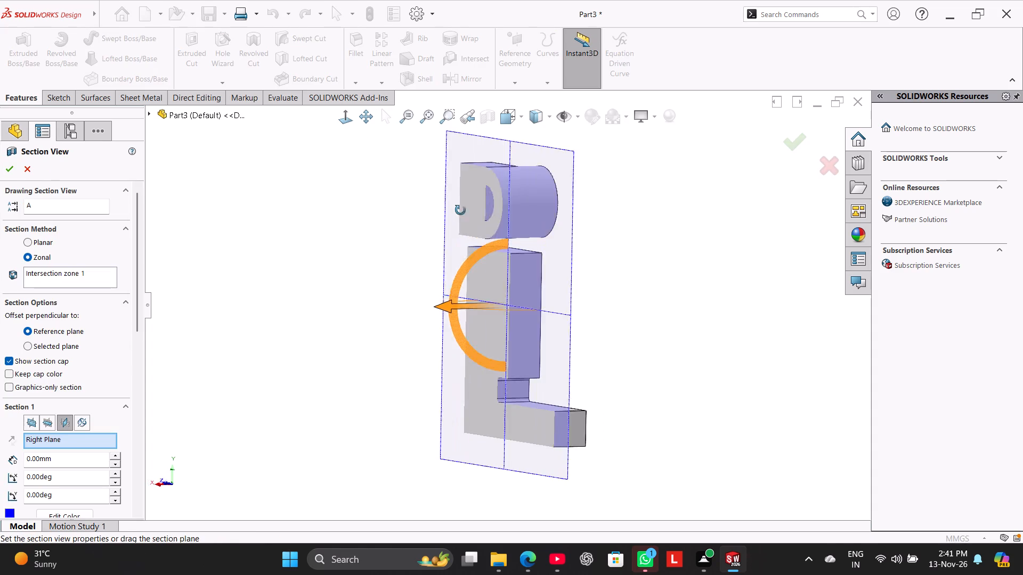
{"action": "middle_click_drag", "start_coordinate": [460, 210], "coordinate": [485, 220]}
{"action": "left_click", "coordinate": [347, 116]}
{"action": "left_click", "coordinate": [307, 221]}
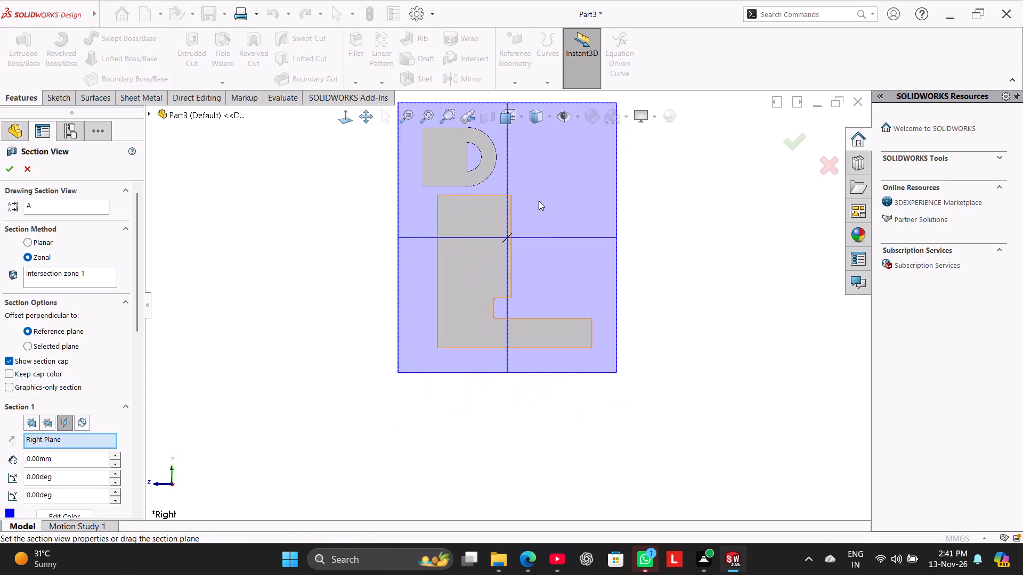
{"action": "scroll", "coordinate": [539, 201], "scroll_direction": "up", "scroll_amount": 2}
{"action": "left_click", "coordinate": [351, 229]}
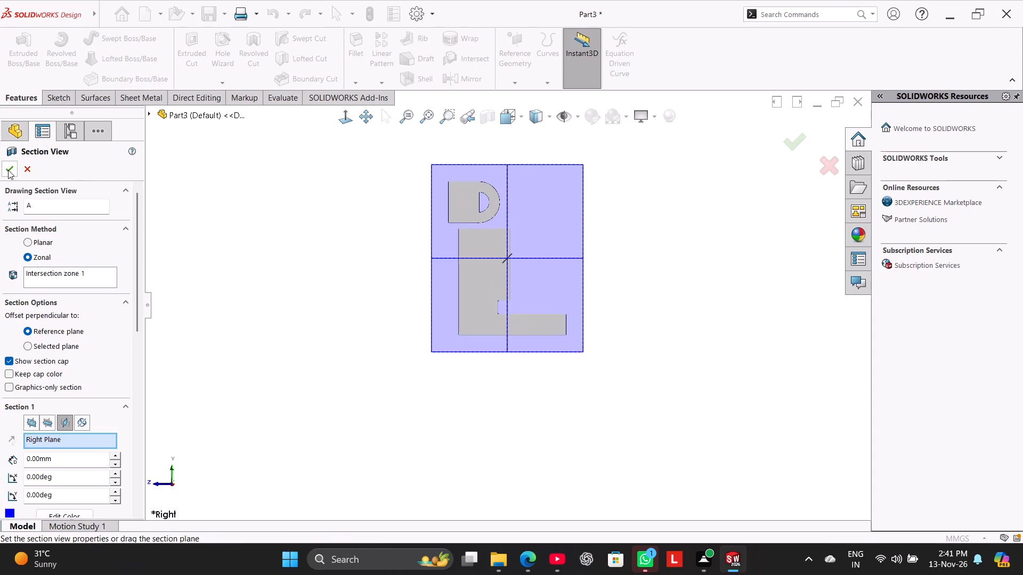
{"action": "left_click", "coordinate": [8, 170]}
{"action": "left_click", "coordinate": [173, 212]}
Examine the sectioned ring, block and L-shaped body at an angle and square-on, focusing on their relative alignment.
{"action": "scroll", "coordinate": [516, 233], "scroll_direction": "down", "scroll_amount": 3}
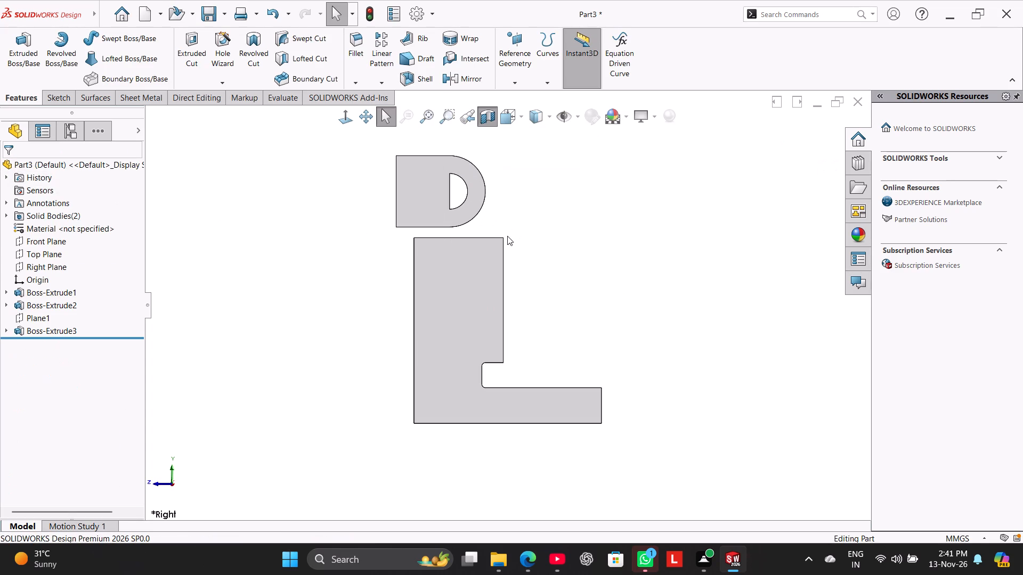
{"action": "scroll", "coordinate": [478, 188], "scroll_direction": "down", "scroll_amount": 1}
{"action": "middle_click_drag", "start_coordinate": [345, 221], "coordinate": [367, 284]}
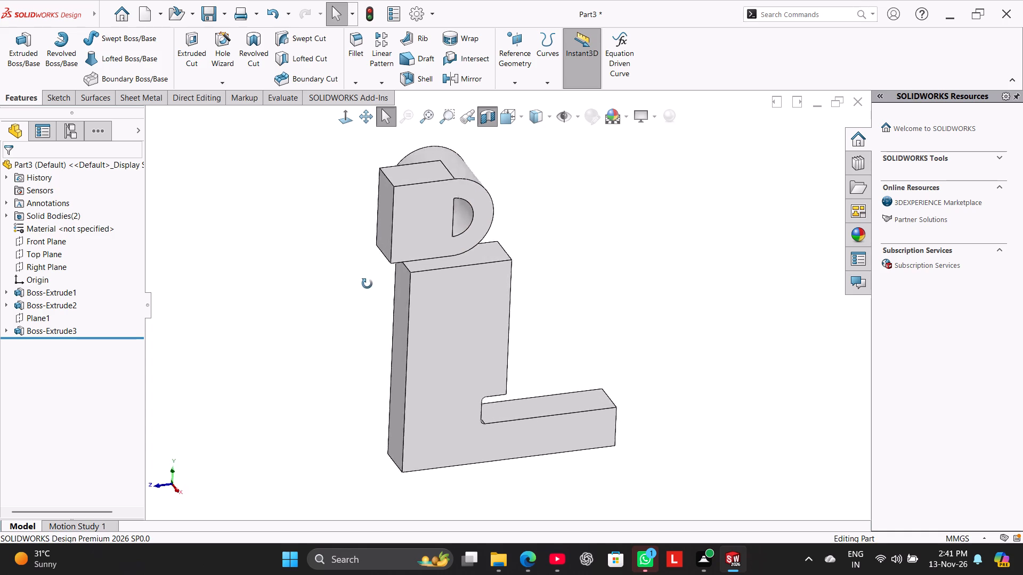
{"action": "middle_click_drag", "start_coordinate": [367, 284], "coordinate": [342, 216]}
{"action": "left_click", "coordinate": [344, 120]}
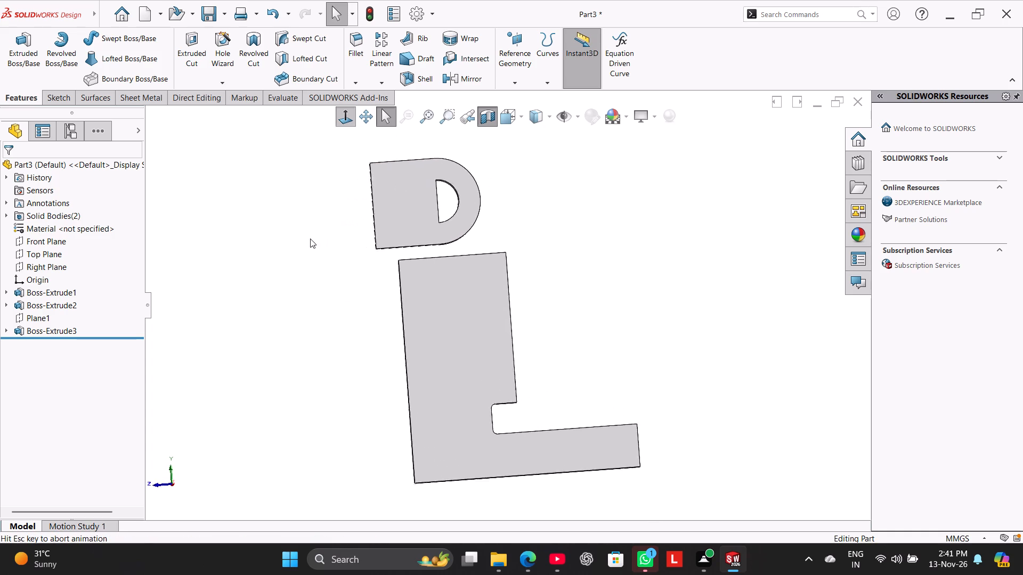
{"action": "left_click", "coordinate": [302, 243]}
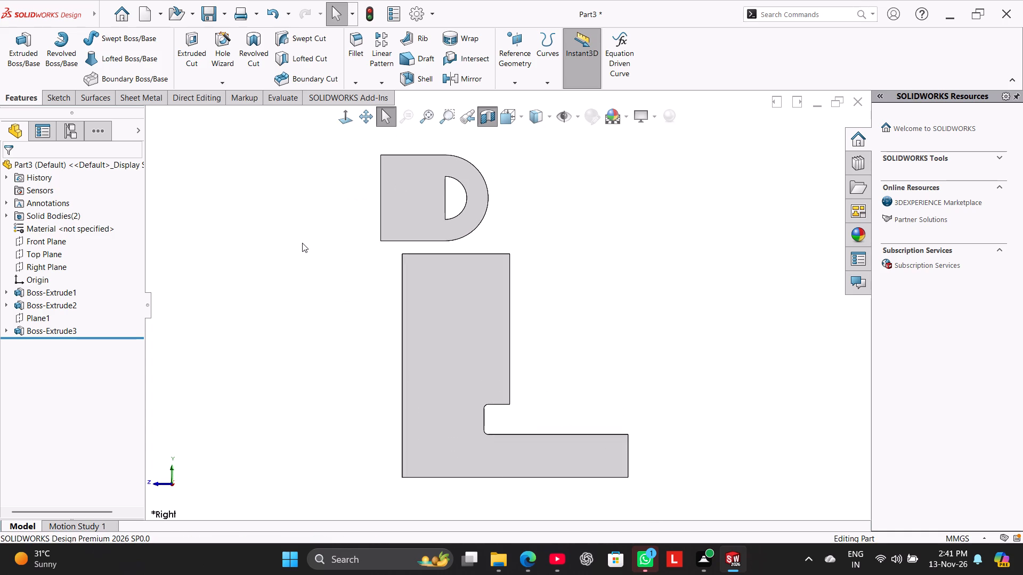
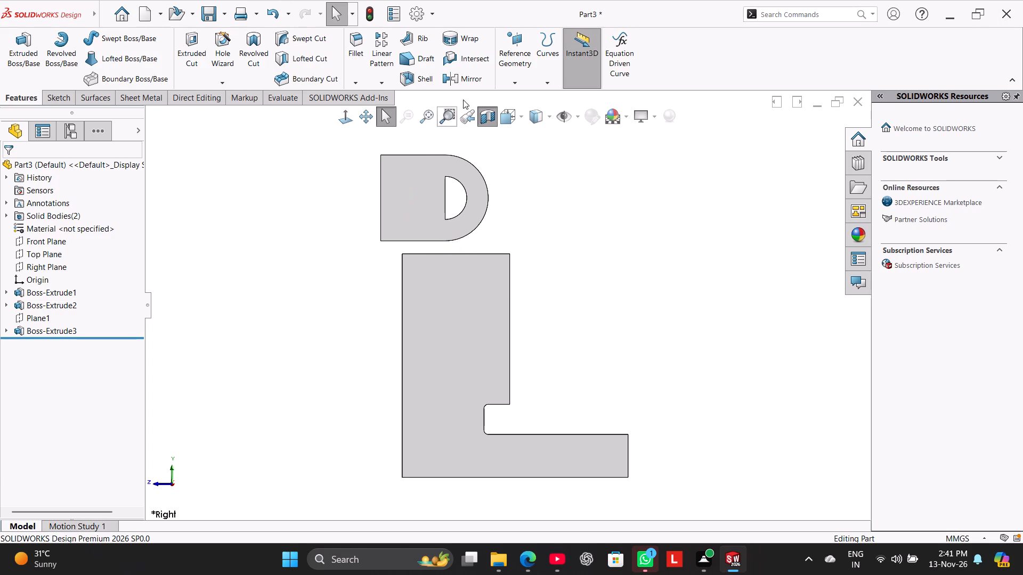
Turn off the section view of the part.
{"action": "left_click", "coordinate": [487, 112]}
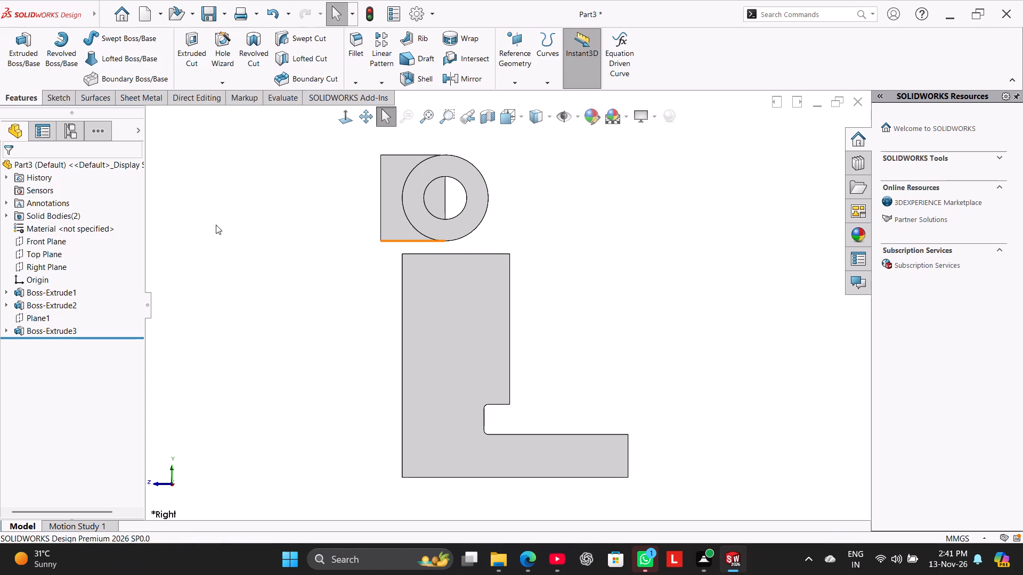
{"action": "left_click", "coordinate": [611, 247]}
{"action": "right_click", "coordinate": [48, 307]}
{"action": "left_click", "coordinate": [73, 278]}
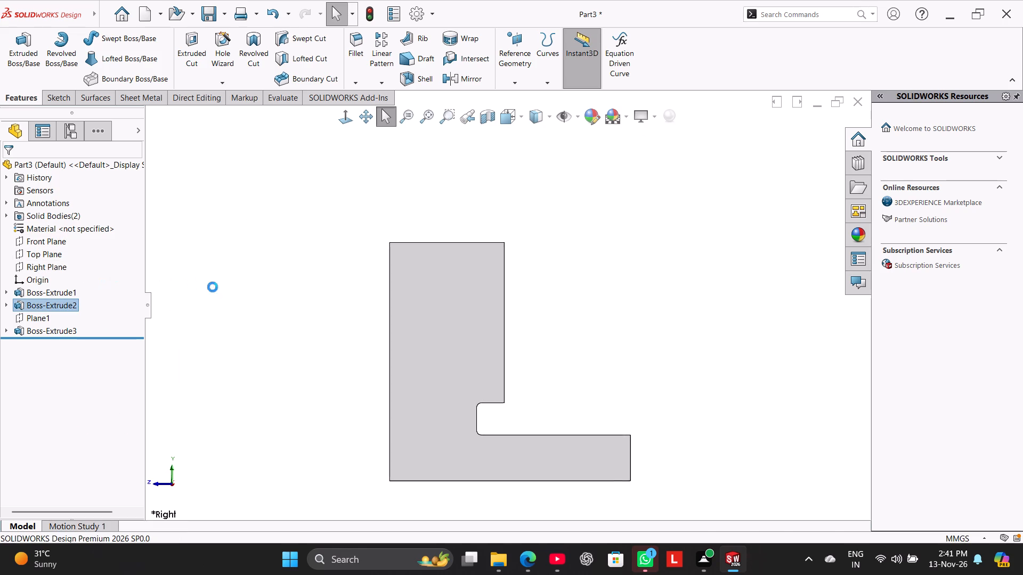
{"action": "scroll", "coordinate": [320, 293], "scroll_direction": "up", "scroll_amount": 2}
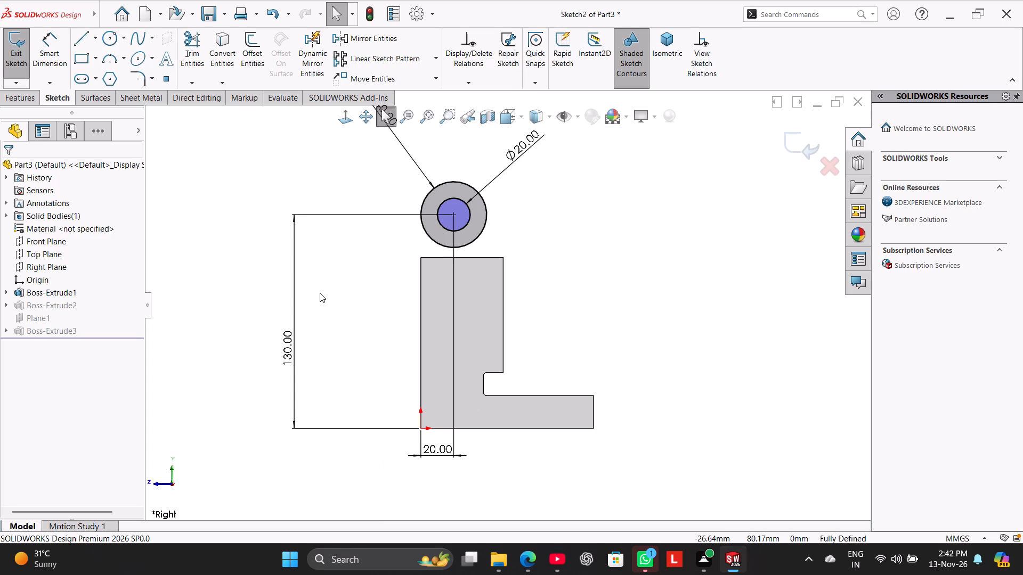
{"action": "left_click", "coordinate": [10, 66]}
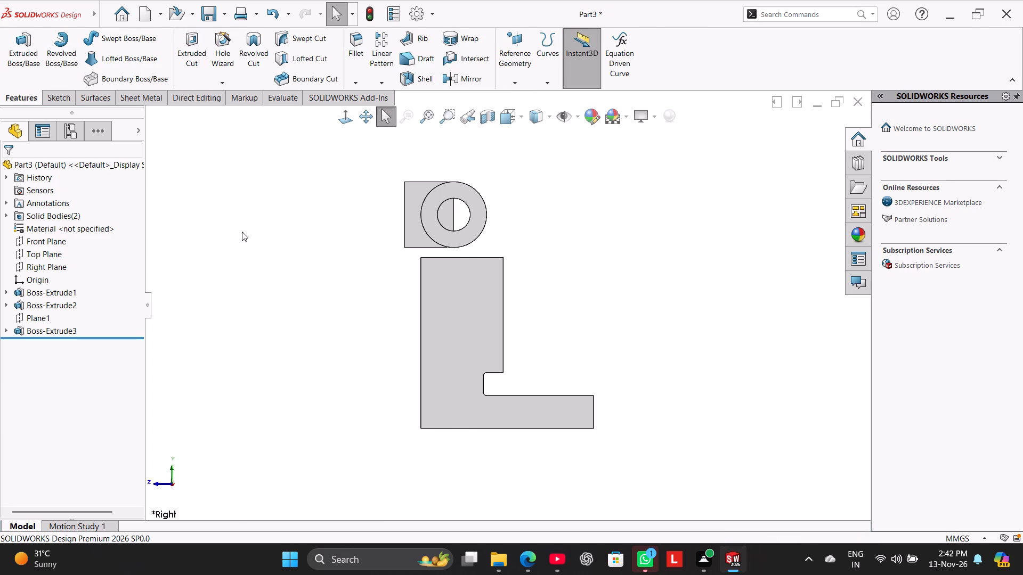
Edit the ring's sketch, set the horizontal distance from the origin to the circle centre to 15 mm, and exit the sketch.
{"action": "right_click", "coordinate": [63, 307]}
{"action": "left_click", "coordinate": [93, 277]}
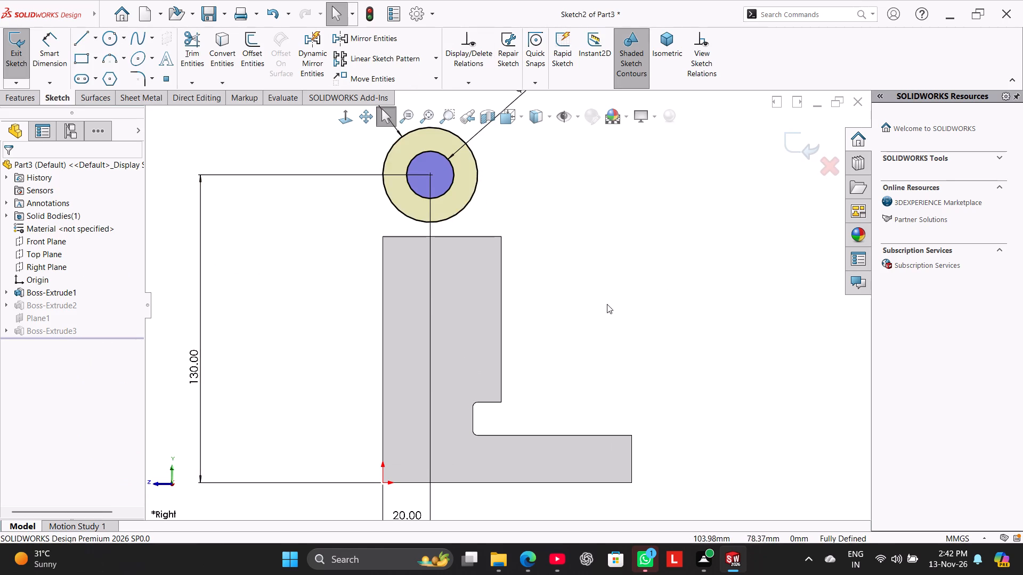
{"action": "scroll", "coordinate": [604, 305], "scroll_direction": "up", "scroll_amount": 1}
{"action": "double_click", "coordinate": [428, 478]}
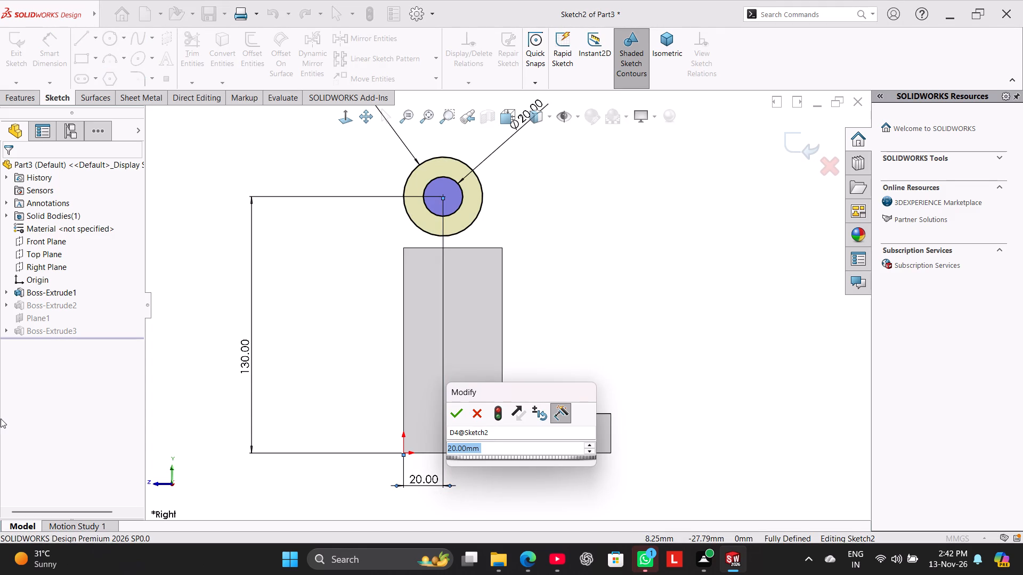
{"action": "type", "text": "15"}
{"action": "key", "text": "Return"}
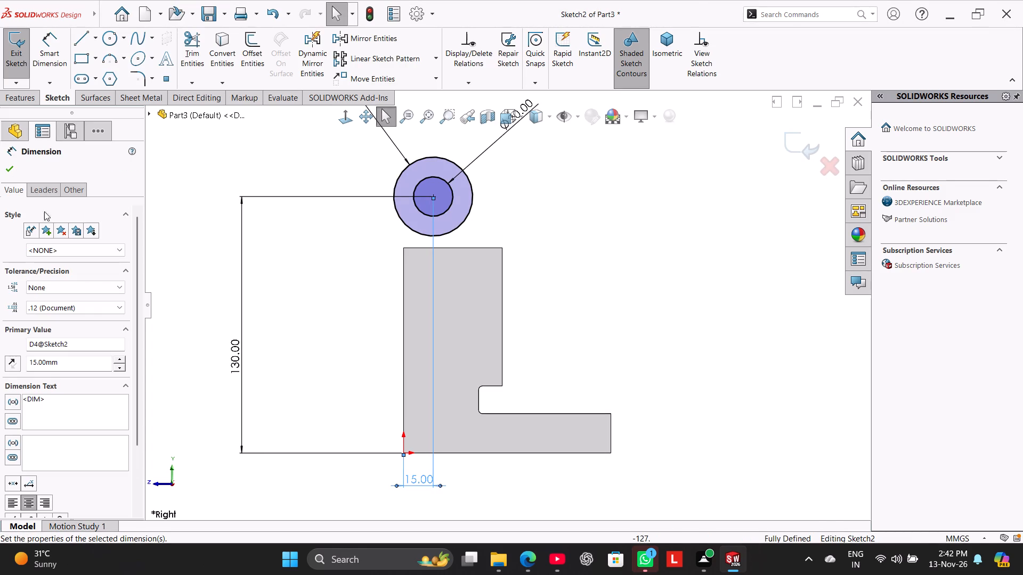
{"action": "left_click", "coordinate": [20, 55]}
{"action": "left_click", "coordinate": [329, 334]}
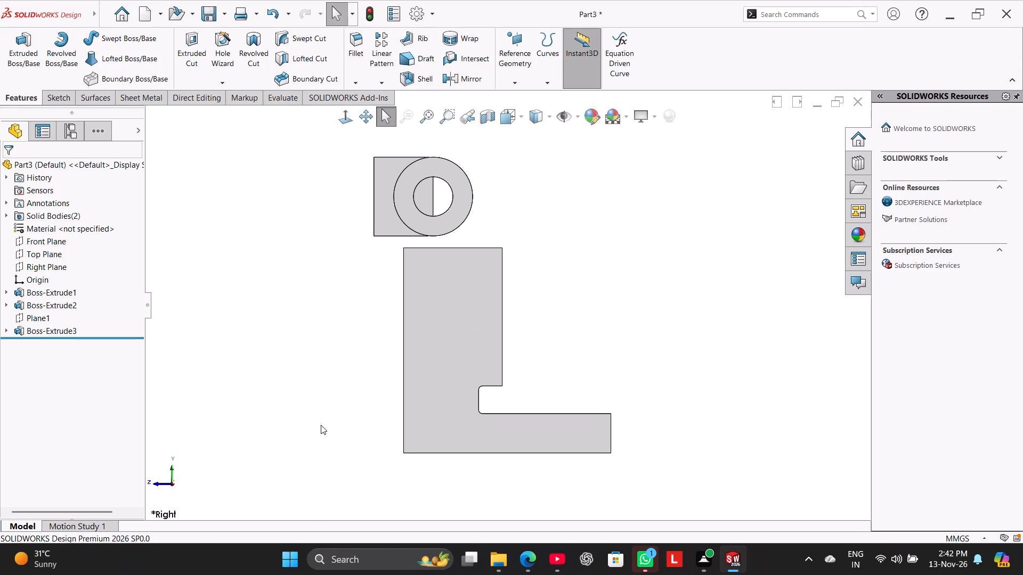
Delete the three block faces that obstruct the ring's bore, using the Delete Face command with Delete and Fill.
{"action": "middle_click_drag", "start_coordinate": [323, 240], "coordinate": [315, 313]}
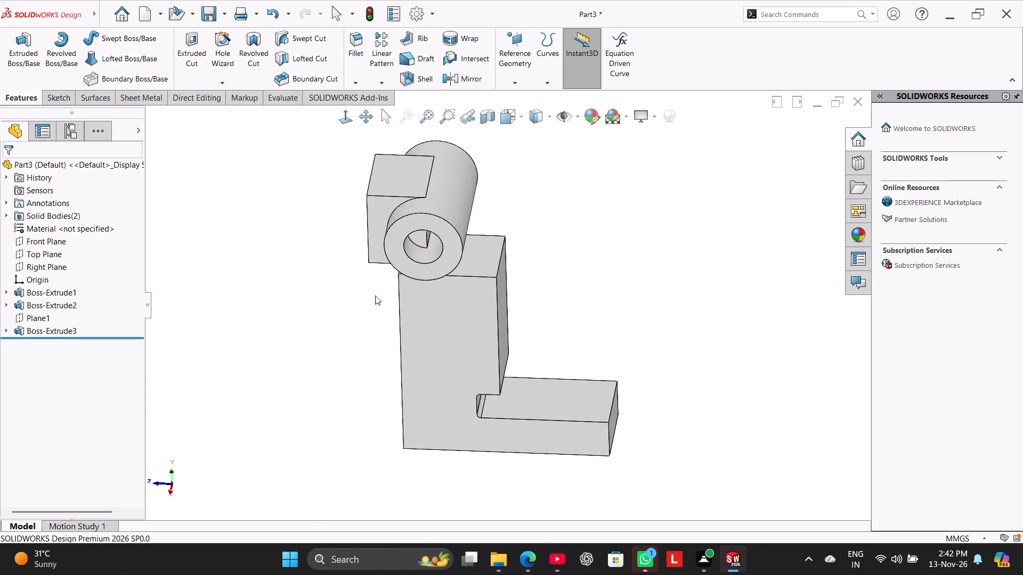
{"action": "middle_click_drag", "start_coordinate": [369, 305], "coordinate": [374, 208]}
{"action": "left_click", "coordinate": [411, 207]}
{"action": "middle_click_drag", "start_coordinate": [351, 280], "coordinate": [326, 317]}
{"action": "left_click", "coordinate": [212, 95]}
{"action": "left_click", "coordinate": [225, 55]}
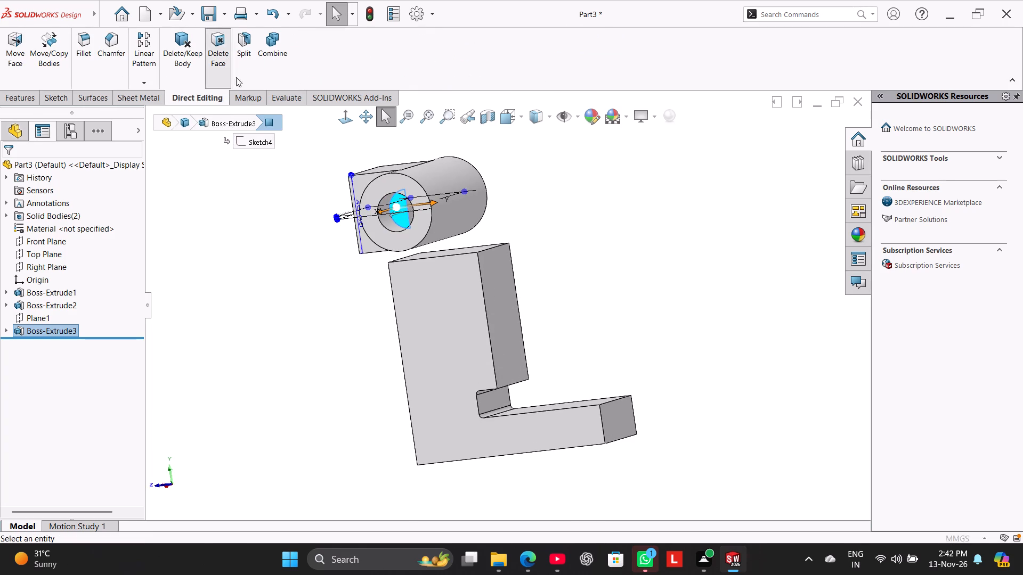
{"action": "middle_click_drag", "start_coordinate": [400, 235], "coordinate": [245, 284]}
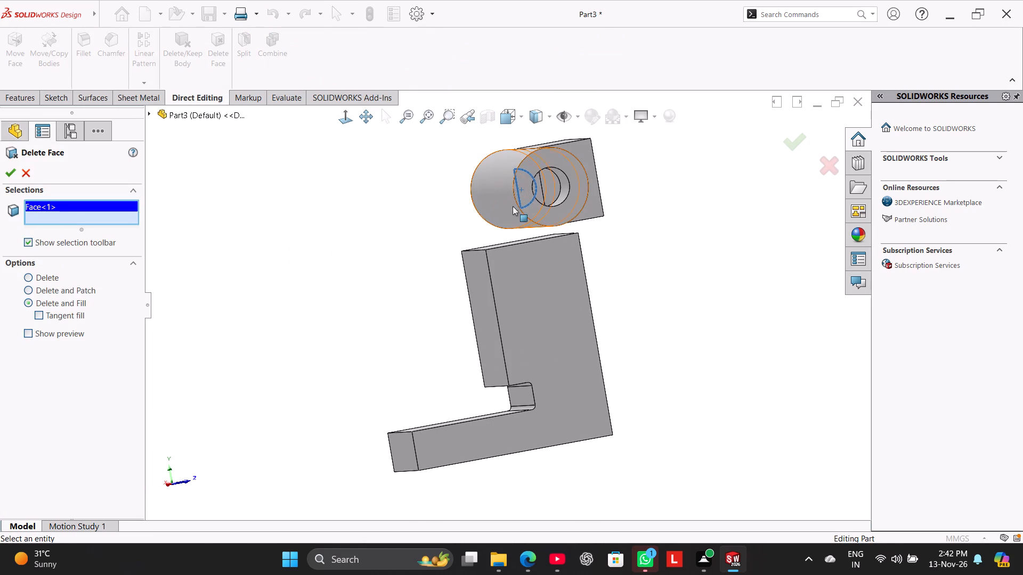
{"action": "left_click", "coordinate": [551, 182]}
{"action": "left_click", "coordinate": [540, 193]}
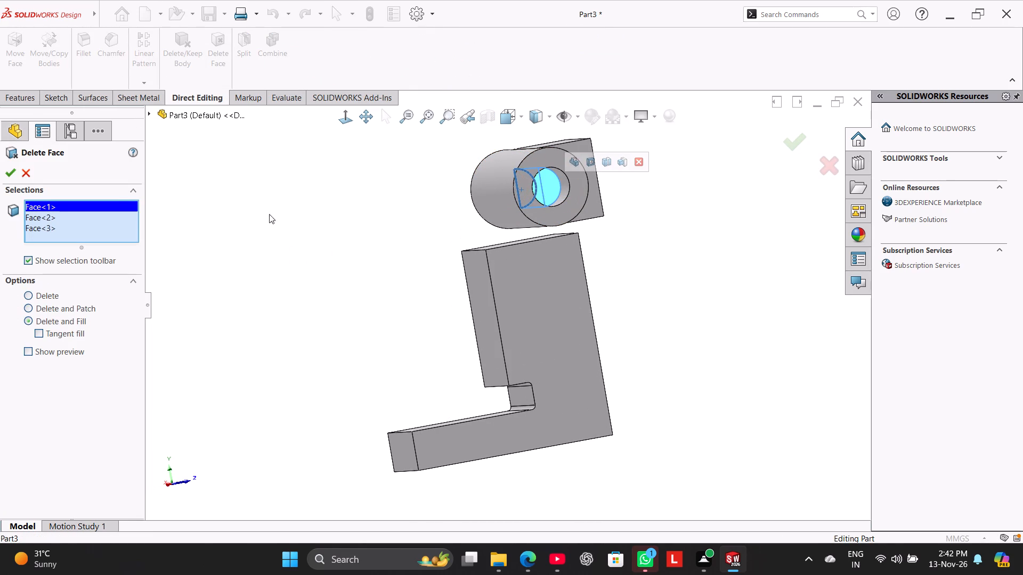
{"action": "left_click", "coordinate": [12, 170]}
{"action": "left_click", "coordinate": [345, 225]}
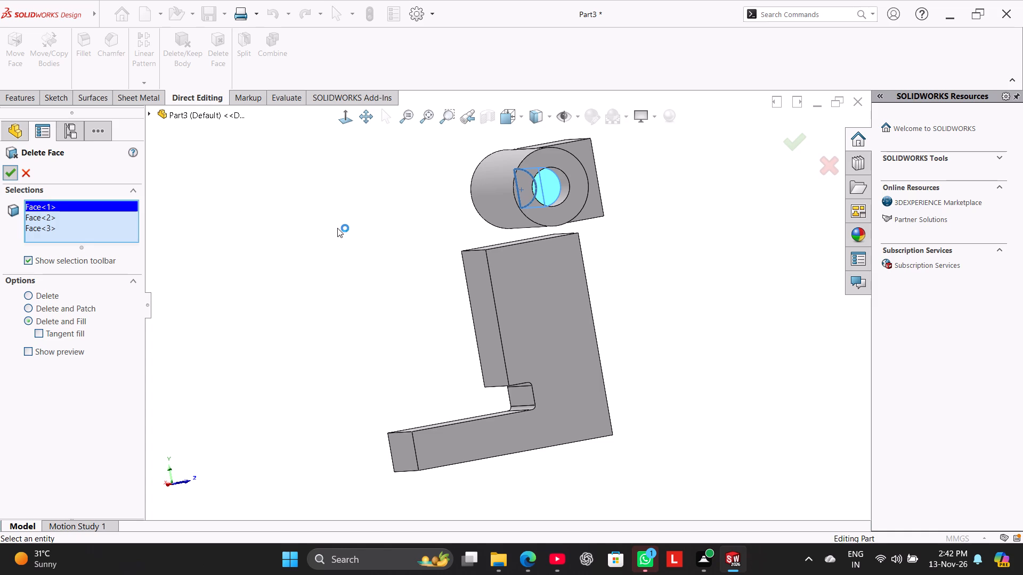
Examine the ring and its bore from several angles to check the effect of the face deletion.
{"action": "left_click", "coordinate": [56, 307]}
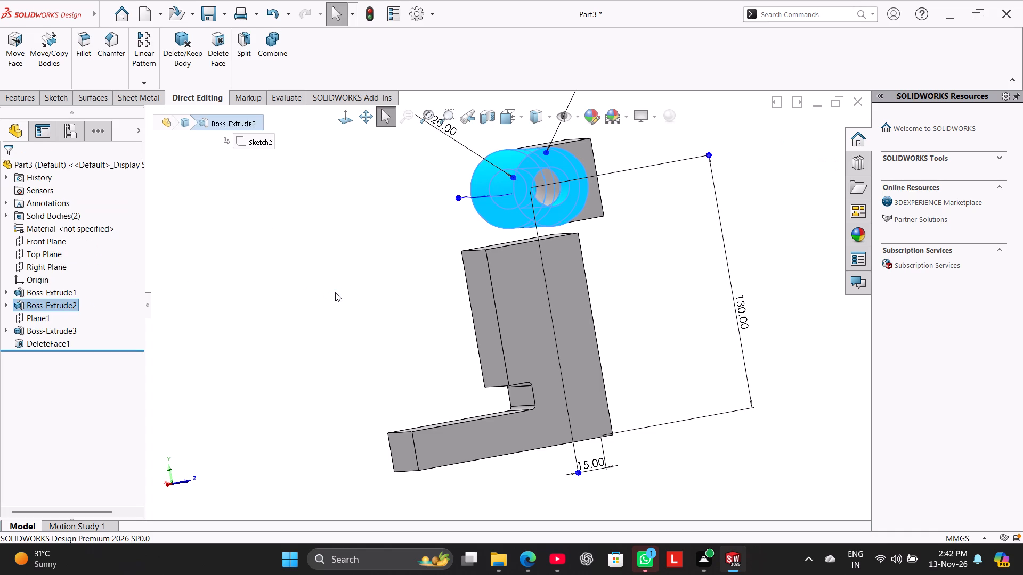
{"action": "middle_click_drag", "start_coordinate": [316, 306], "coordinate": [315, 333]}
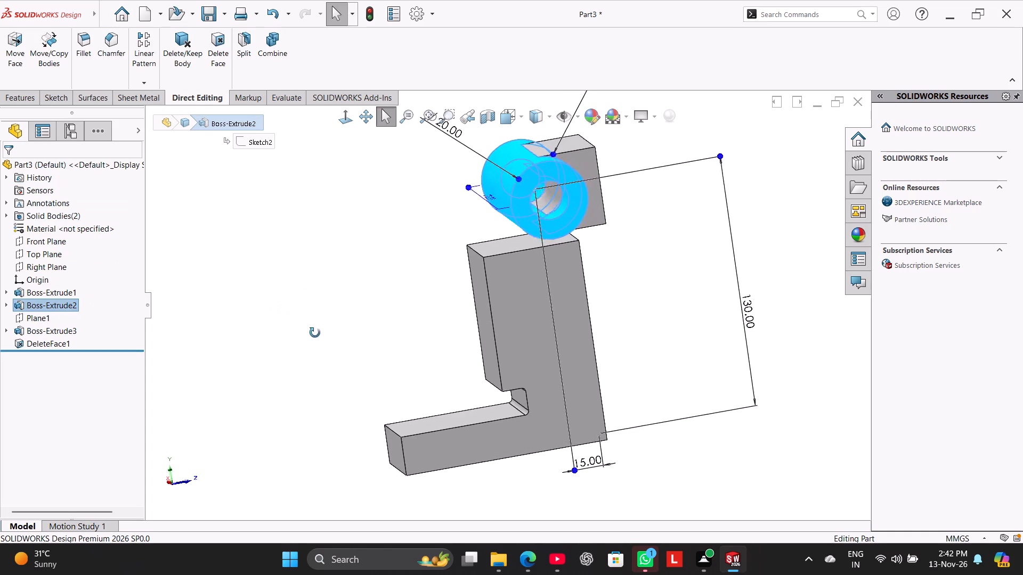
{"action": "middle_click_drag", "start_coordinate": [315, 333], "coordinate": [320, 336]}
{"action": "left_click", "coordinate": [322, 336]}
{"action": "right_click_drag", "start_coordinate": [308, 343], "coordinate": [571, 241]}
{"action": "middle_click_drag", "start_coordinate": [334, 289], "coordinate": [456, 299]}
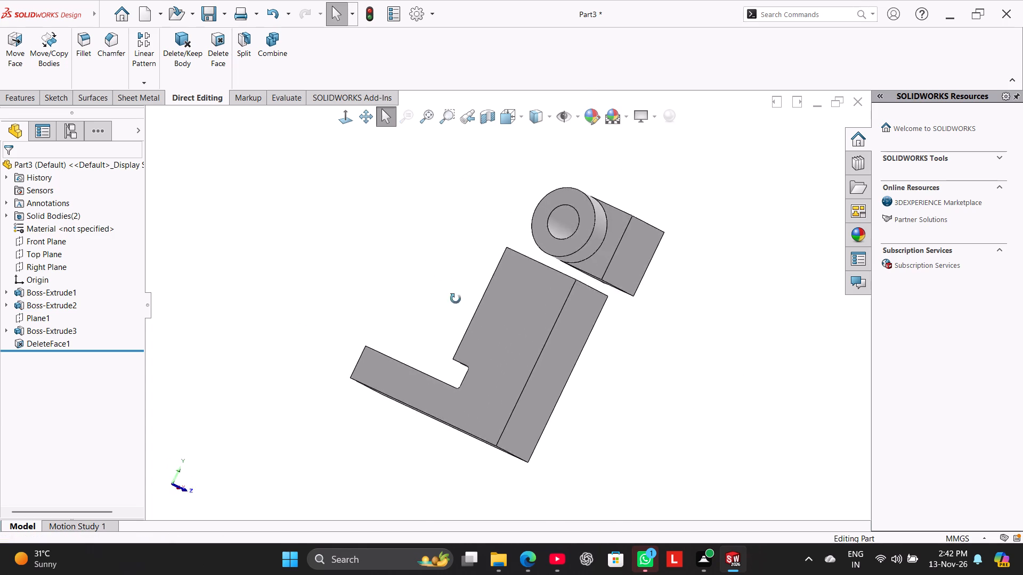
{"action": "middle_click_drag", "start_coordinate": [456, 299], "coordinate": [495, 315]}
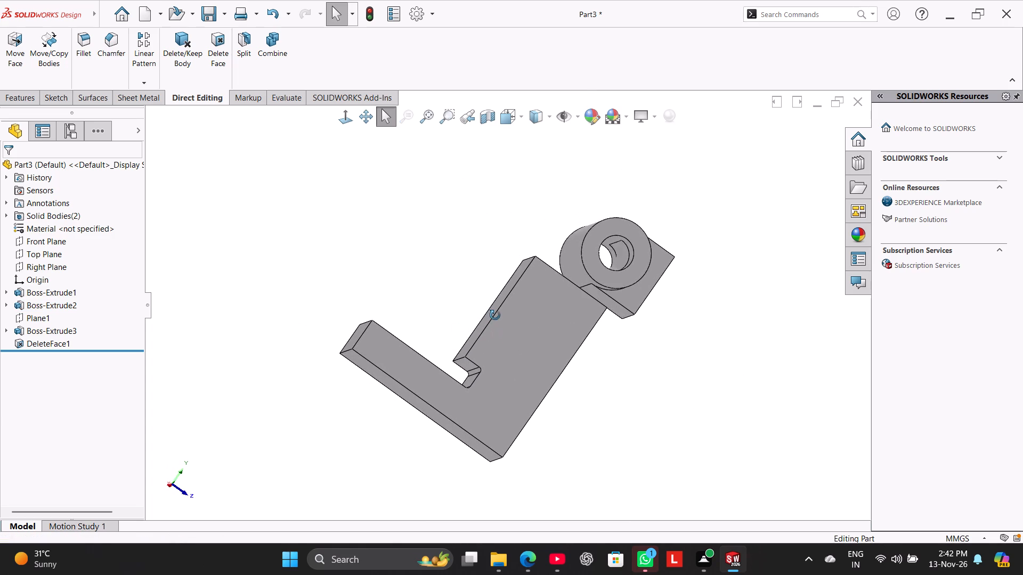
{"action": "middle_click_drag", "start_coordinate": [495, 315], "coordinate": [496, 336]}
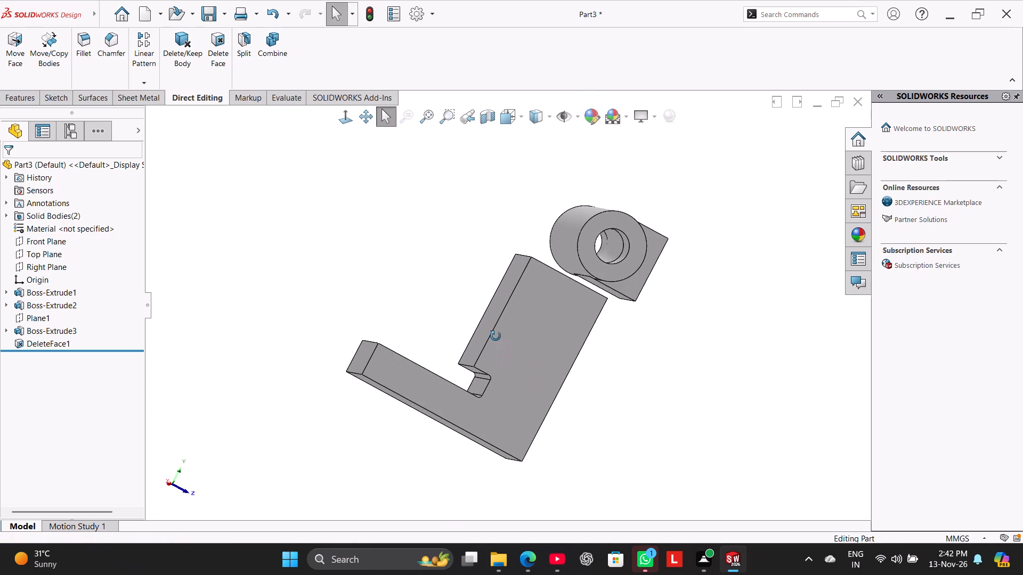
{"action": "middle_click_drag", "start_coordinate": [496, 336], "coordinate": [497, 336]}
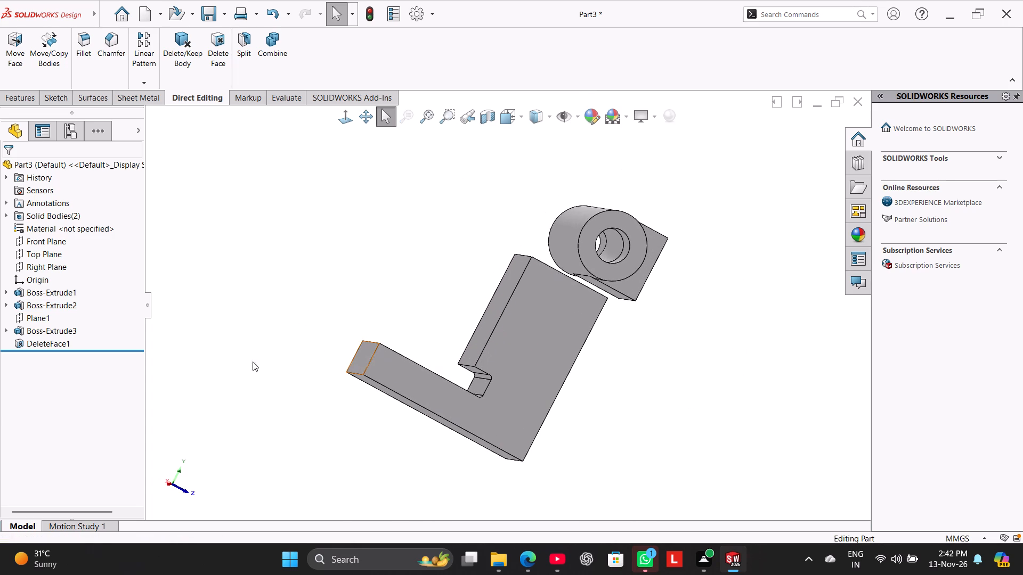
Edit the DeleteFace1 feature to use the Delete and Patch option.
{"action": "right_click", "coordinate": [60, 338]}
{"action": "left_click", "coordinate": [72, 305]}
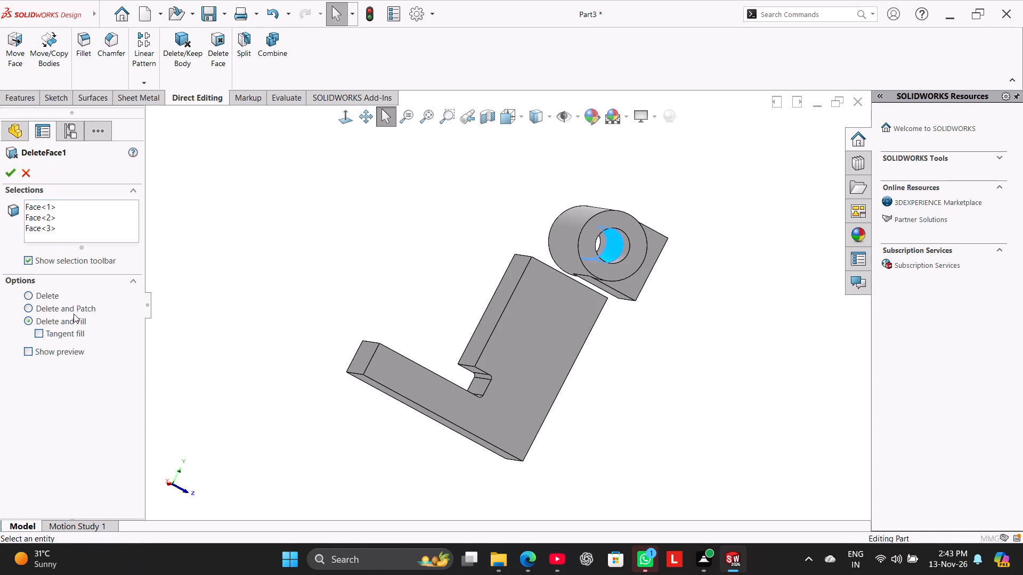
{"action": "left_click", "coordinate": [62, 307]}
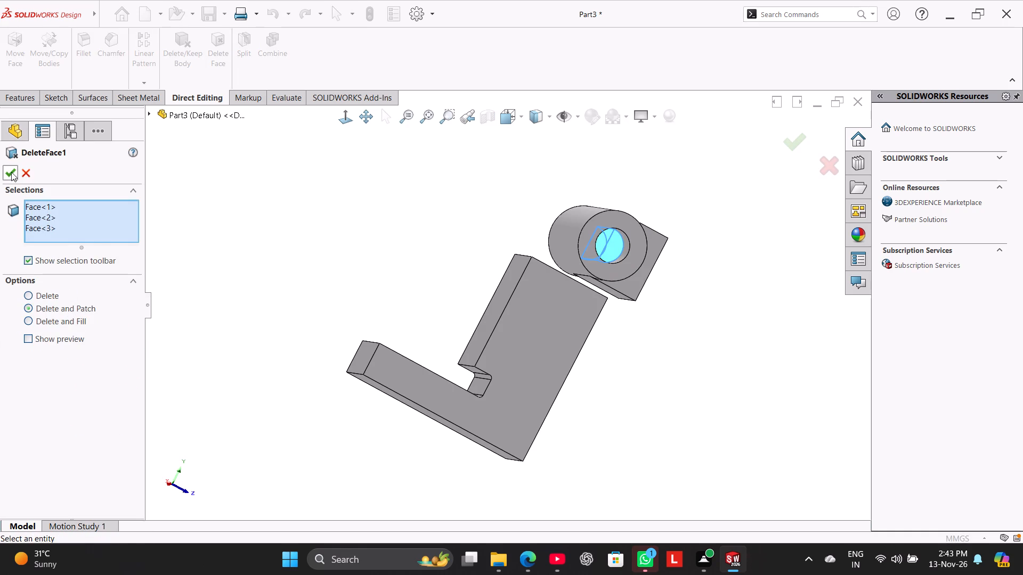
{"action": "left_click", "coordinate": [11, 172]}
{"action": "left_click", "coordinate": [288, 232]}
Examine the part in isometric and from several angles, checking the open bore and the gap between the ring and the L-shaped body.
{"action": "right_click_drag", "start_coordinate": [305, 295], "coordinate": [418, 207]}
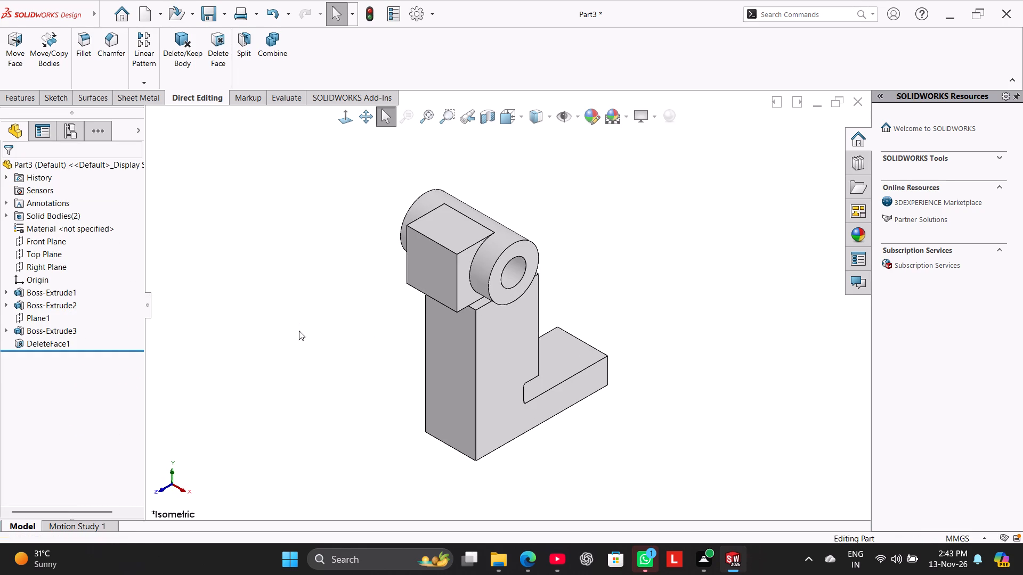
{"action": "right_click_drag", "start_coordinate": [299, 330], "coordinate": [335, 292]}
{"action": "left_click", "coordinate": [285, 363]}
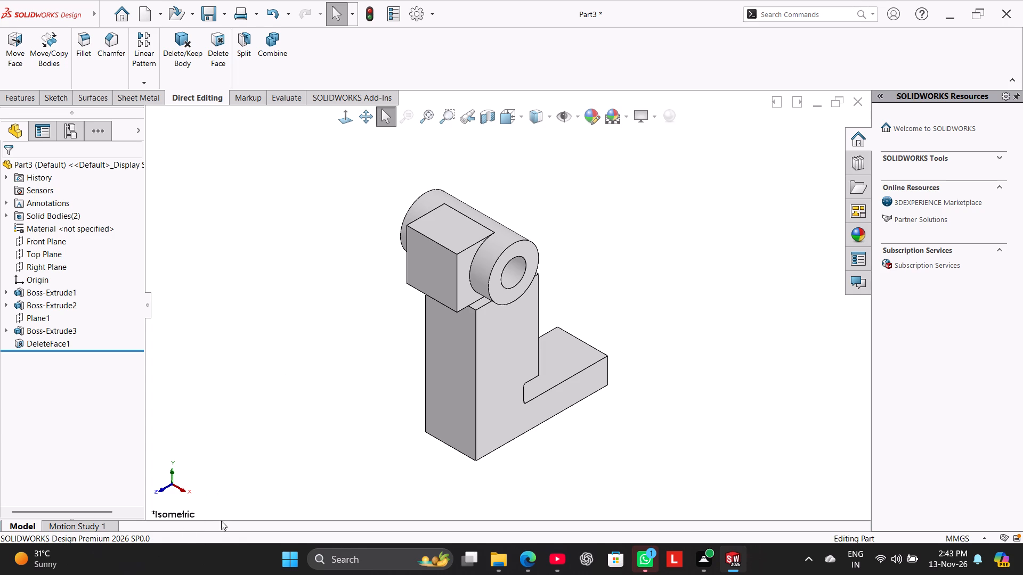
{"action": "middle_click_drag", "start_coordinate": [348, 380], "coordinate": [392, 372]}
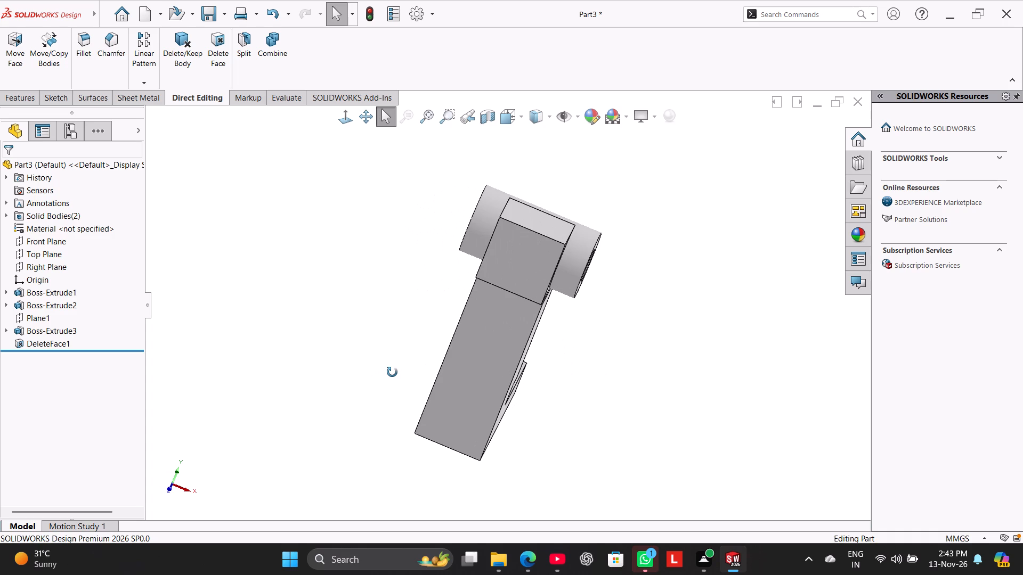
{"action": "middle_click_drag", "start_coordinate": [392, 372], "coordinate": [393, 378]}
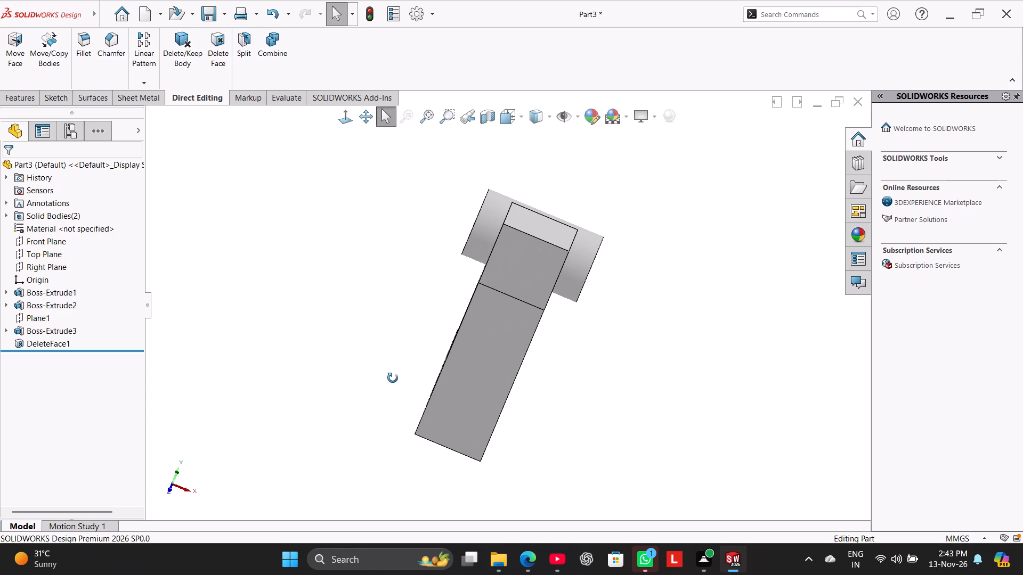
{"action": "middle_click_drag", "start_coordinate": [393, 378], "coordinate": [288, 328]}
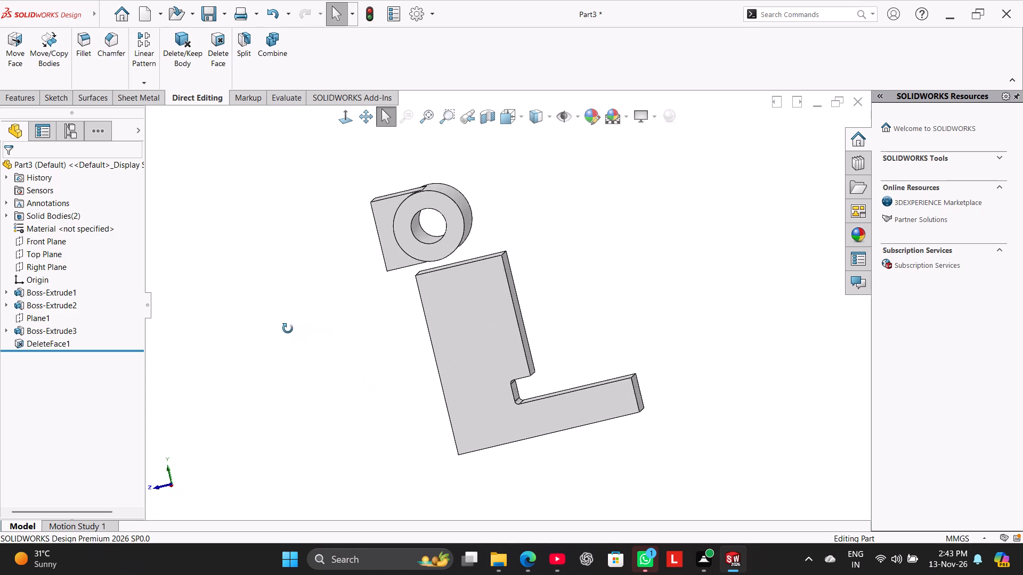
{"action": "middle_click_drag", "start_coordinate": [288, 328], "coordinate": [235, 380]}
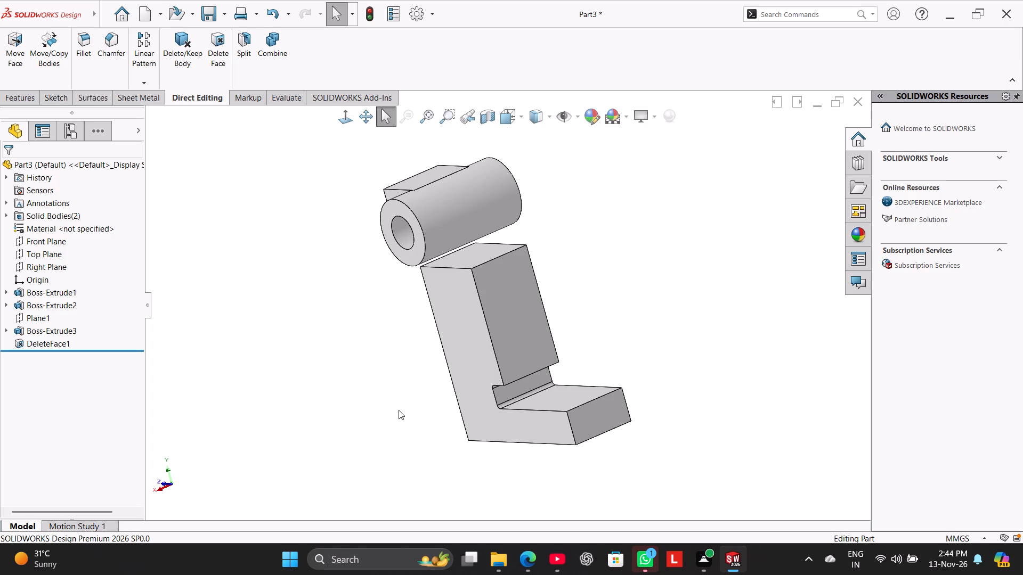
{"action": "middle_click_drag", "start_coordinate": [420, 401], "coordinate": [463, 338]}
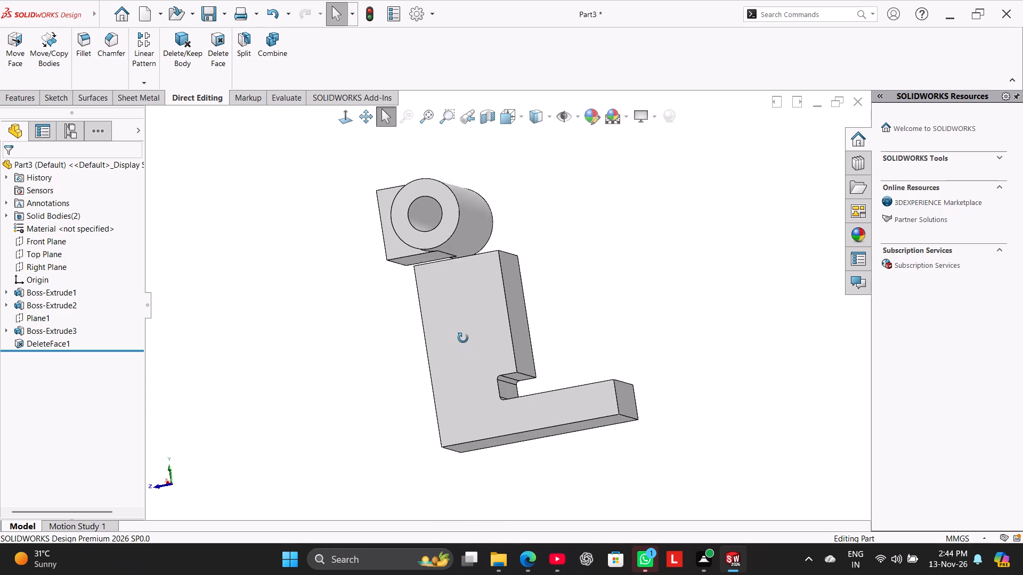
{"action": "middle_click_drag", "start_coordinate": [463, 338], "coordinate": [495, 362]}
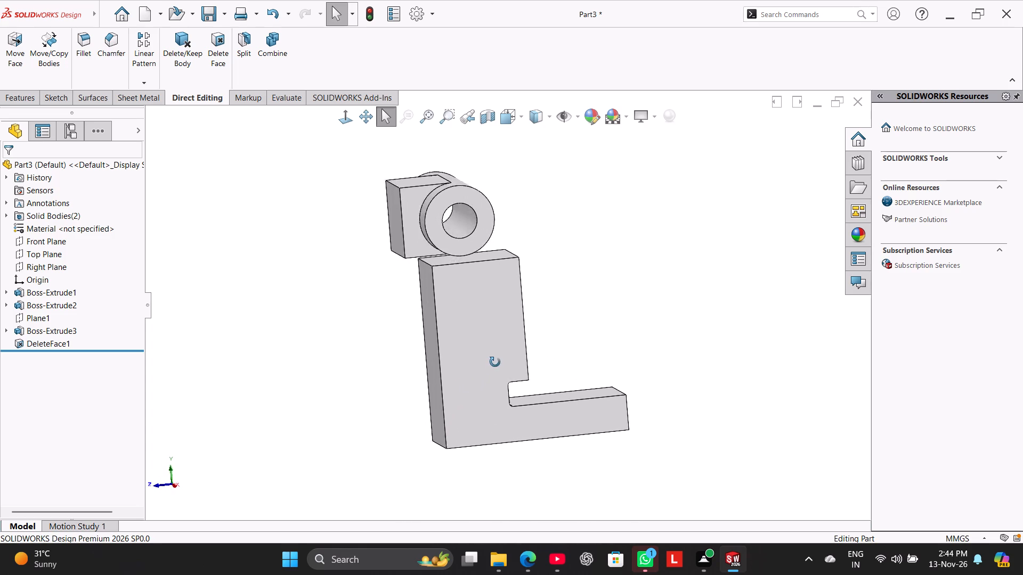
{"action": "middle_click_drag", "start_coordinate": [495, 362], "coordinate": [473, 385]}
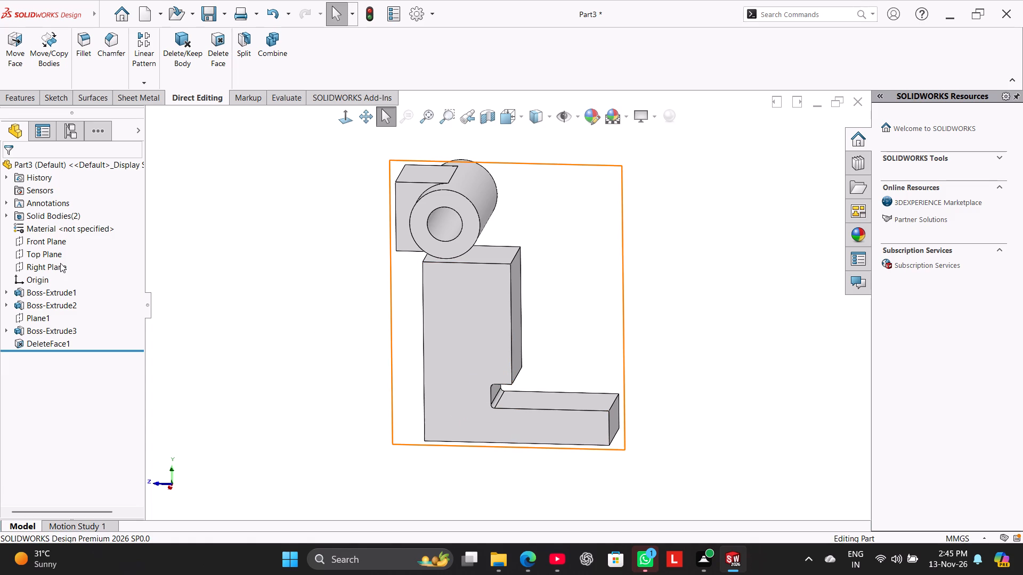
{"action": "middle_click_drag", "start_coordinate": [240, 284], "coordinate": [248, 384]}
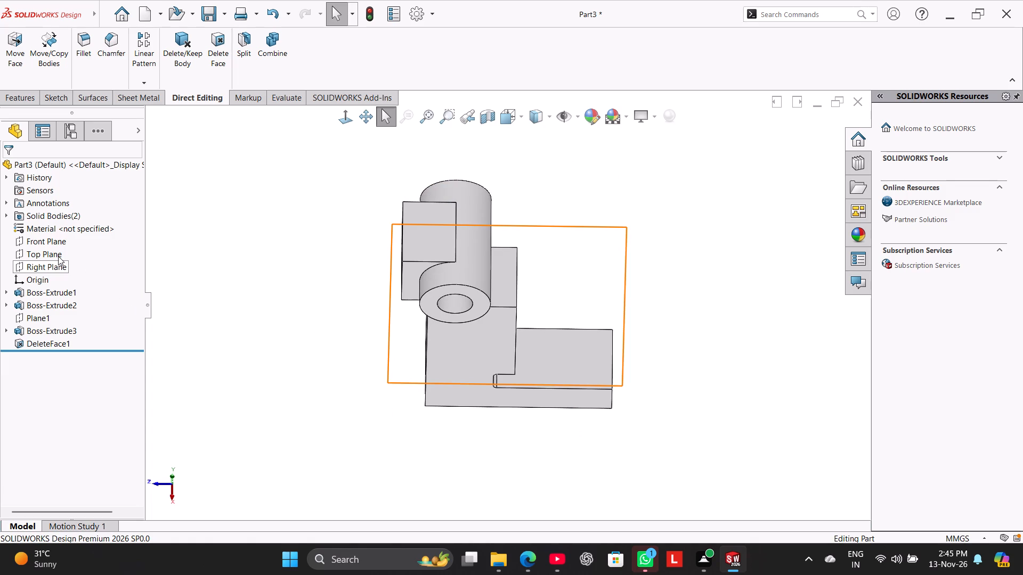
Sketch a corner rectangle on the Right Plane, running up and outward from the L-shaped body's edge above the notch.
{"action": "left_click", "coordinate": [58, 262]}
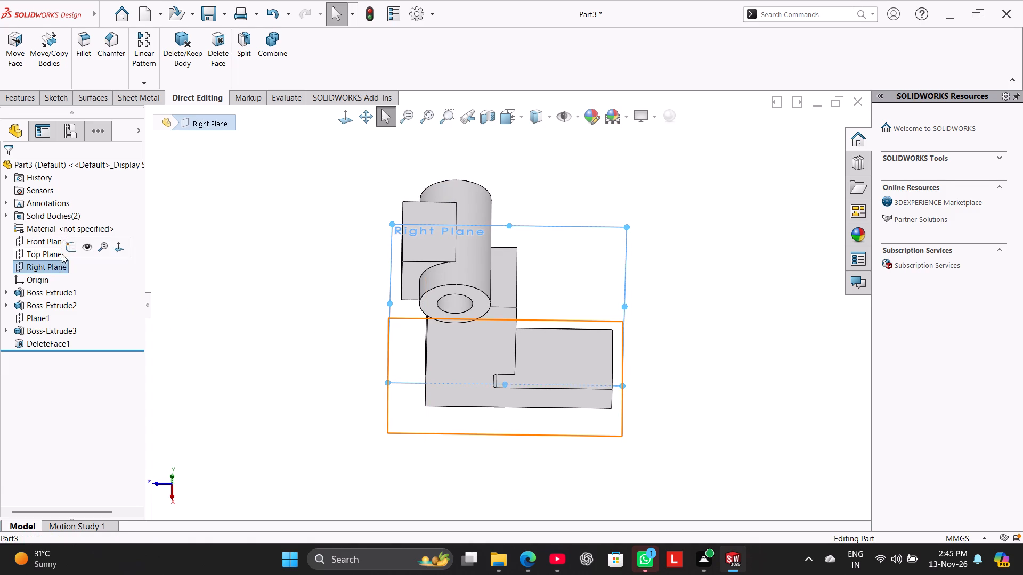
{"action": "left_click", "coordinate": [67, 247]}
{"action": "left_click", "coordinate": [231, 288]}
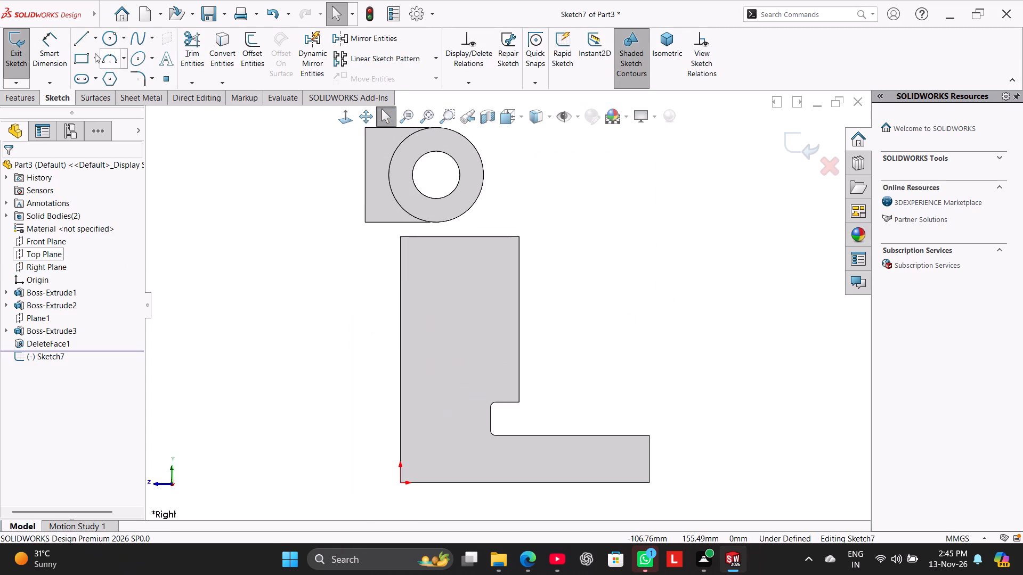
{"action": "left_click", "coordinate": [82, 55]}
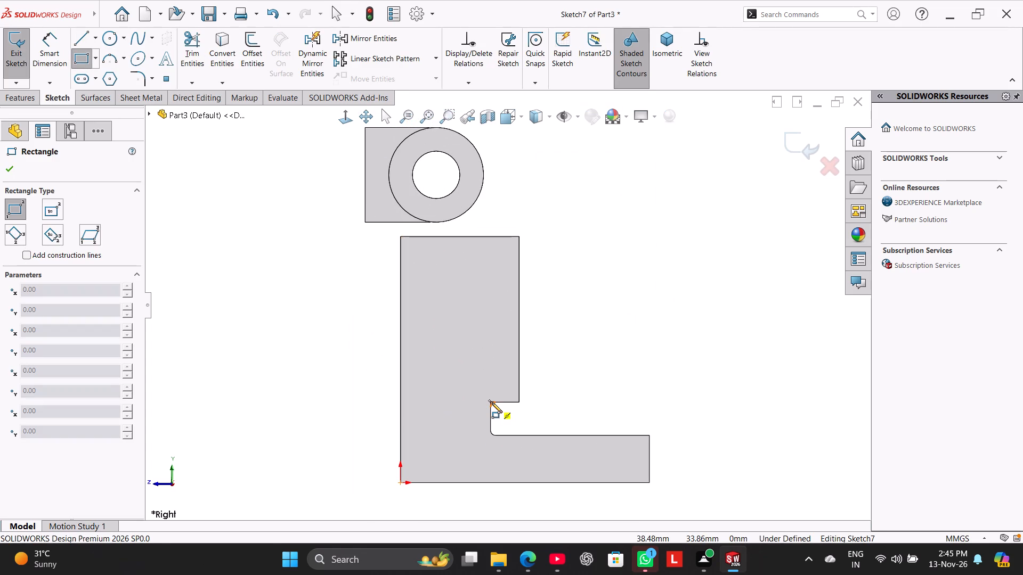
{"action": "left_click", "coordinate": [497, 404]}
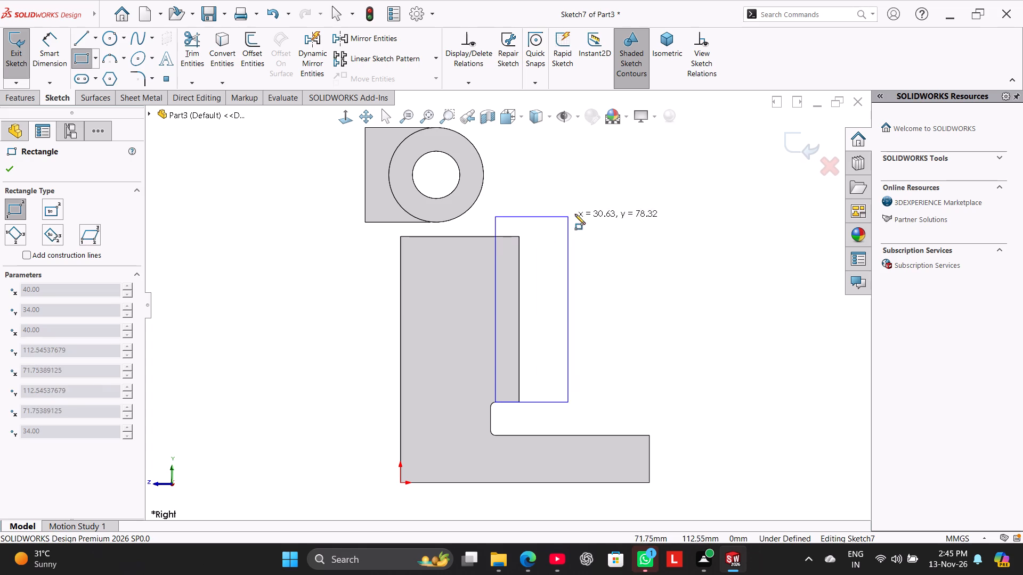
{"action": "left_click", "coordinate": [590, 180]}
{"action": "right_click", "coordinate": [639, 221]}
{"action": "left_click", "coordinate": [661, 234]}
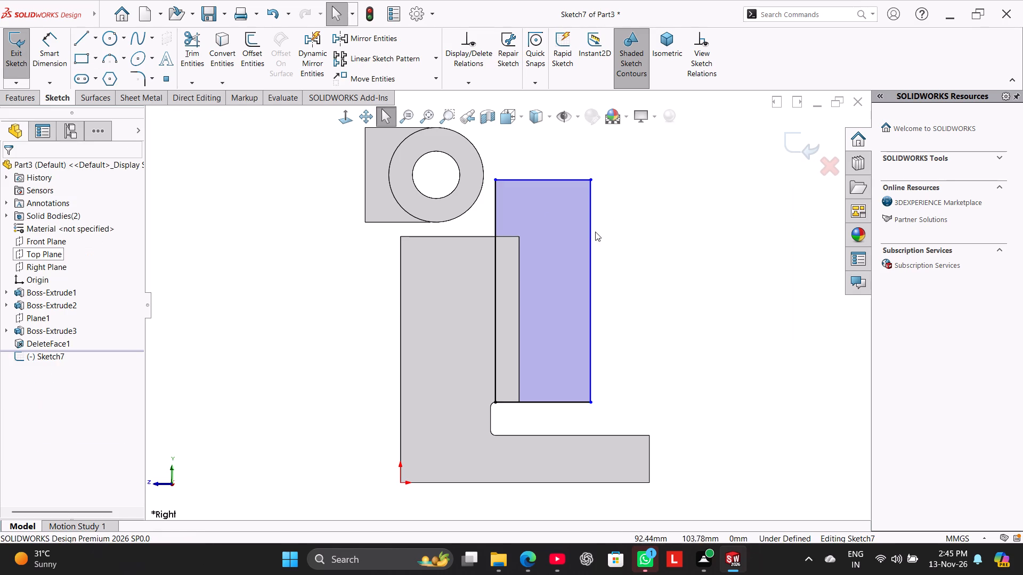
Dimension the height of the new rectangle as 84 mm.
{"action": "left_click", "coordinate": [58, 44]}
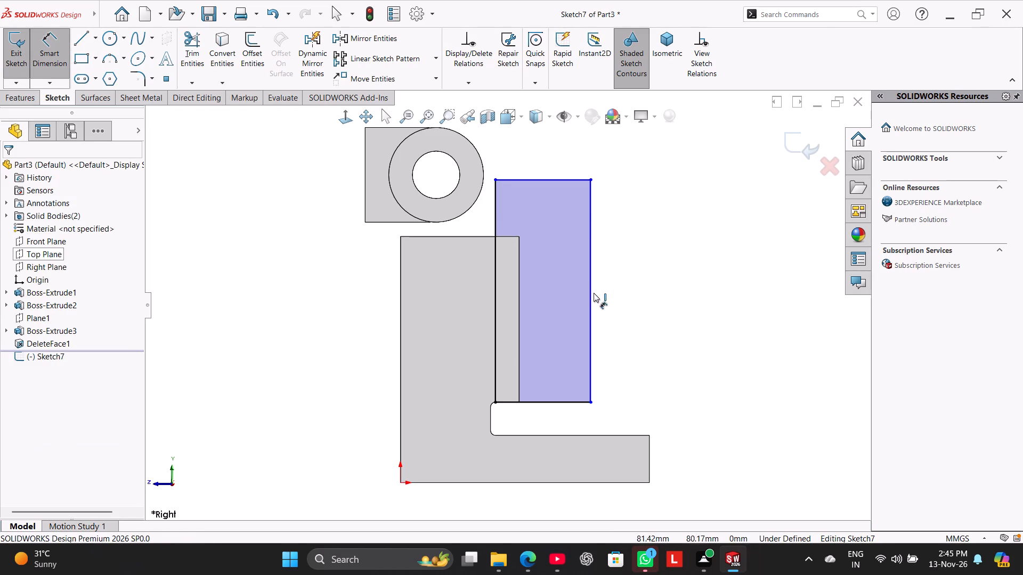
{"action": "left_click", "coordinate": [594, 293]}
{"action": "left_click", "coordinate": [632, 290]}
{"action": "type", "text": "84"}
{"action": "key", "text": "Return"}
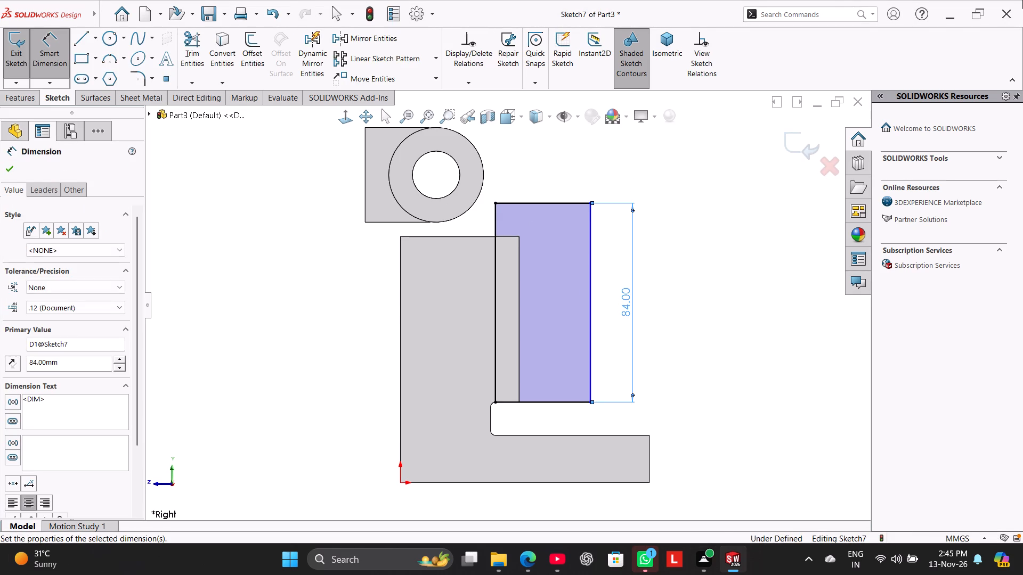
{"action": "left_click", "coordinate": [760, 266]}
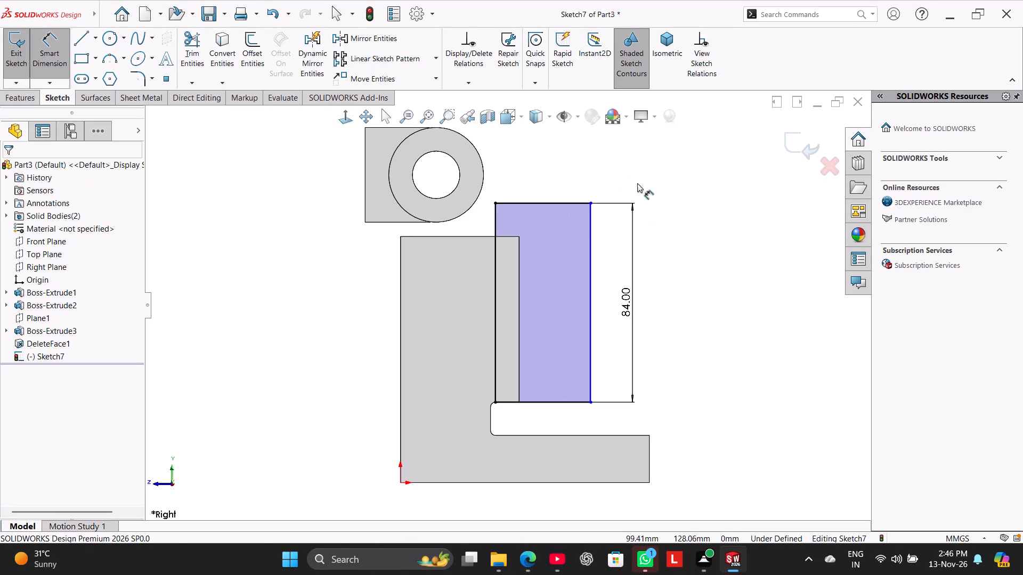
{"action": "right_click", "coordinate": [689, 207]}
{"action": "left_click", "coordinate": [724, 237]}
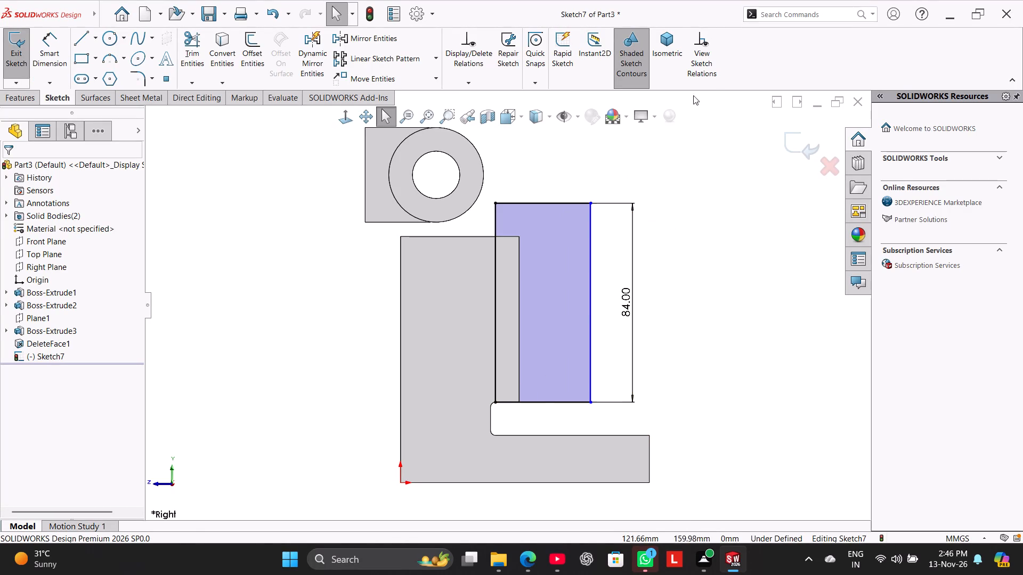
Show the sketch relations and delete the relation tying the rectangle's lower inner corner to the body above the notch.
{"action": "left_click", "coordinate": [703, 61]}
{"action": "right_click", "coordinate": [495, 408]}
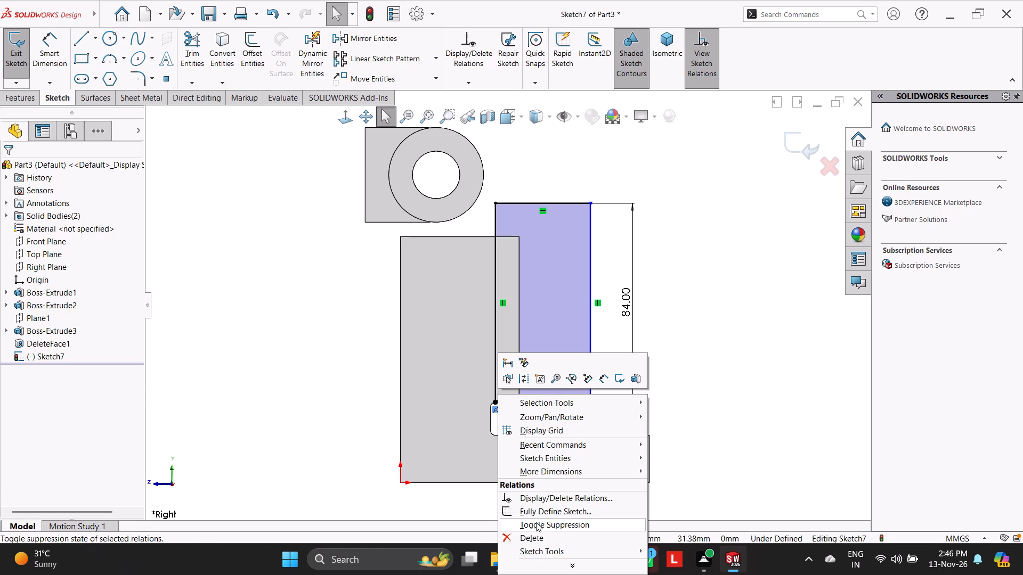
{"action": "left_click", "coordinate": [538, 540]}
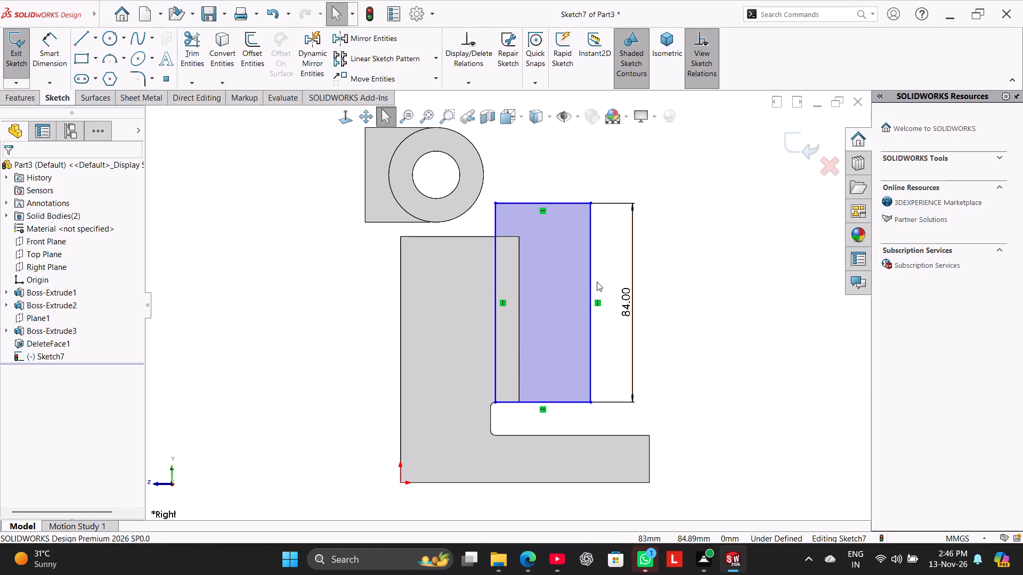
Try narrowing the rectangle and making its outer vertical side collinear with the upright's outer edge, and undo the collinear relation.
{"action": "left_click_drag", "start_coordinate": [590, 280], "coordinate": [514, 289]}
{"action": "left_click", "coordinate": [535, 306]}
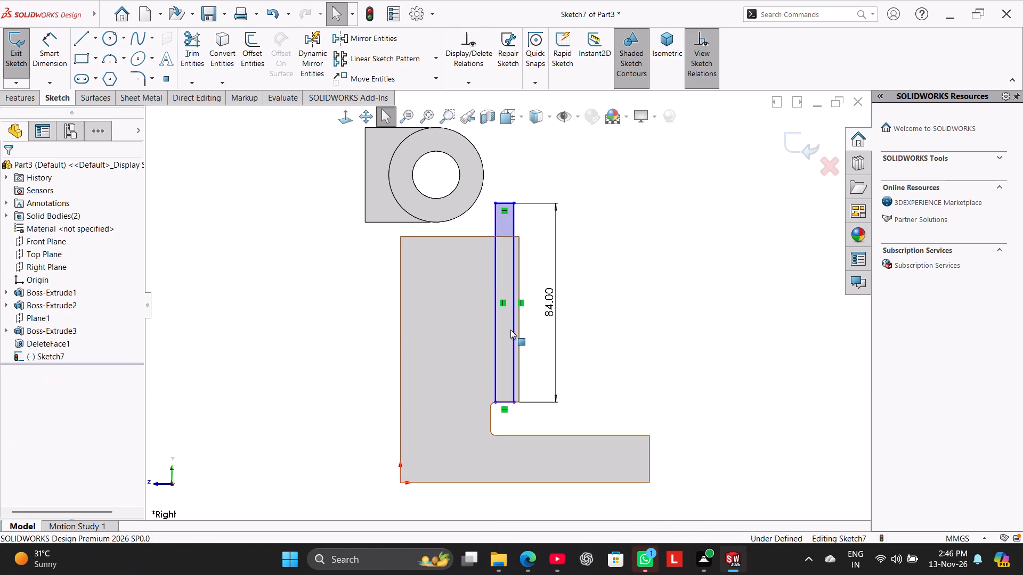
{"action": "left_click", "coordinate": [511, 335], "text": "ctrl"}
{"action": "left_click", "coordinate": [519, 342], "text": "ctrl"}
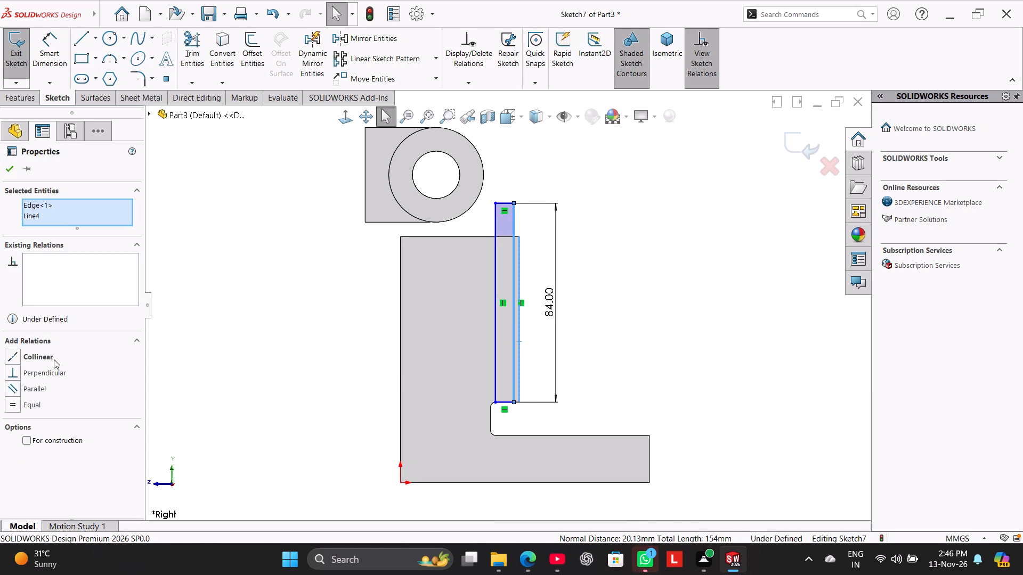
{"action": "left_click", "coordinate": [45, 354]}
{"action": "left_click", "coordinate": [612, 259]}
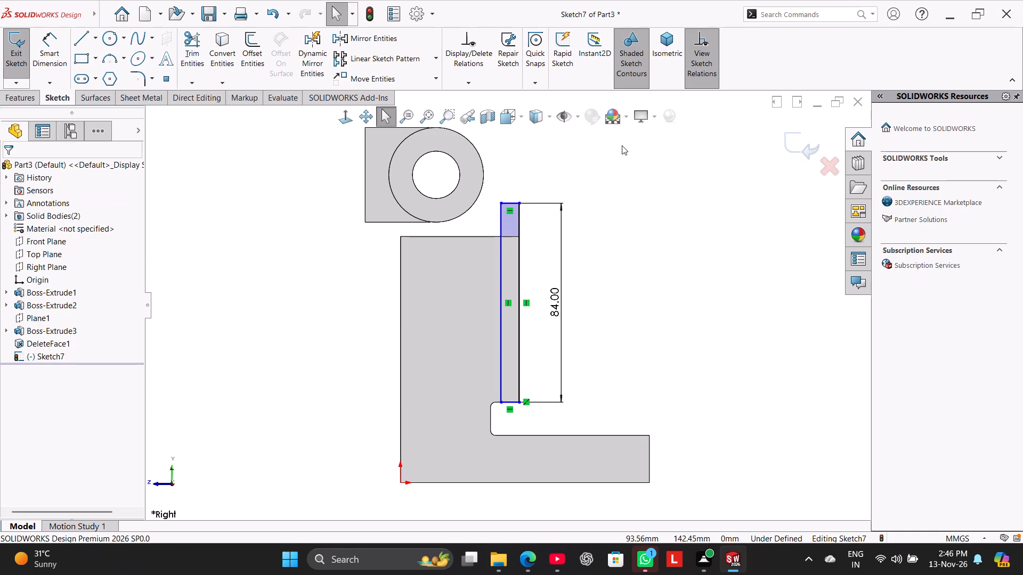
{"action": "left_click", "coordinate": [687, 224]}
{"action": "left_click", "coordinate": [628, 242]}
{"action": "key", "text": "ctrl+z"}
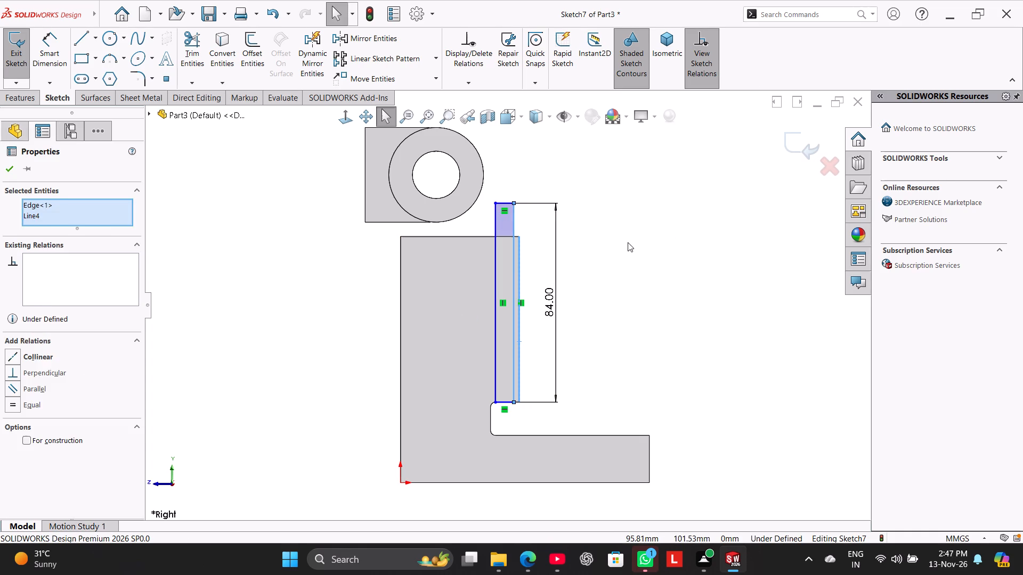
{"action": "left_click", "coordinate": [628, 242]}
Widen the rectangle by moving its outer vertical side beyond the outer edge of the L-shaped body's upright.
{"action": "left_click_drag", "start_coordinate": [514, 287], "coordinate": [541, 295]}
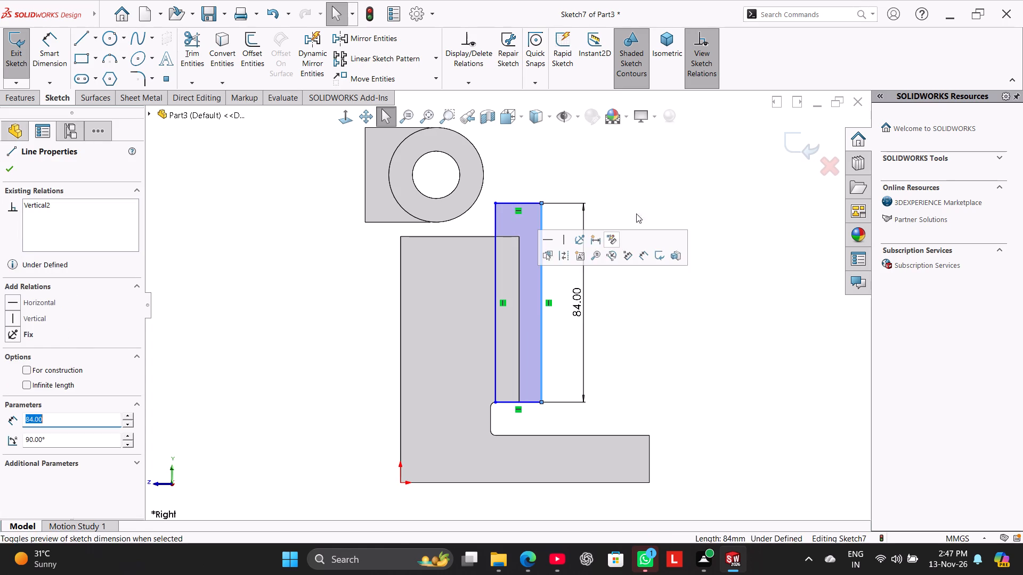
{"action": "left_click", "coordinate": [647, 190]}
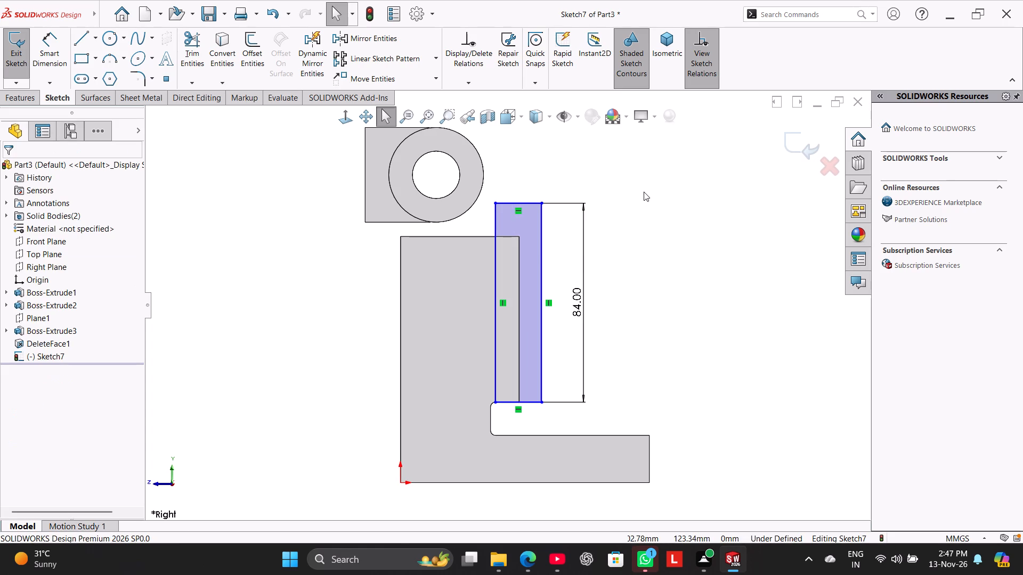
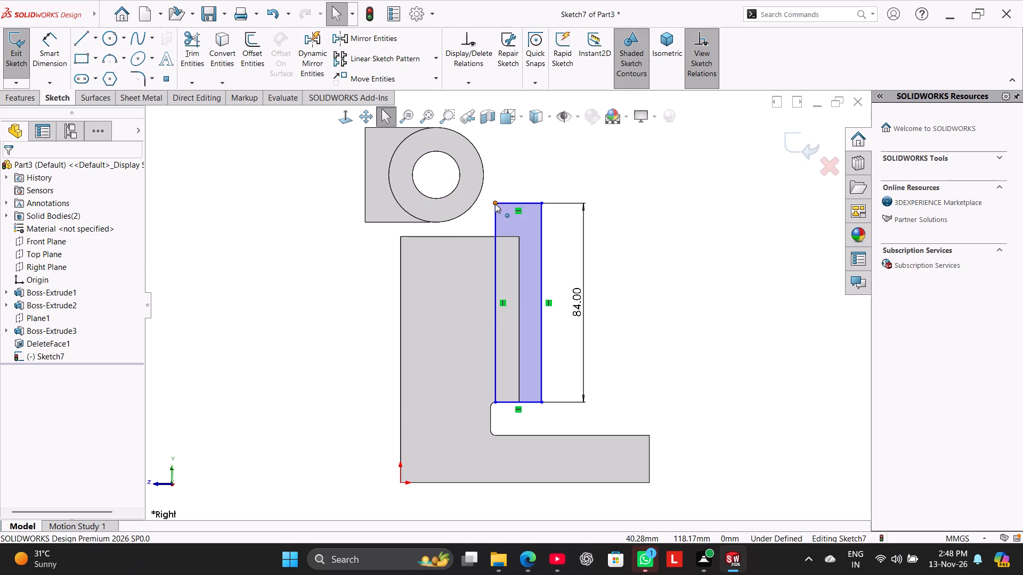
Widen the rectangle to about 32 mm by moving its inner vertical side further into the L-shaped body's upright.
{"action": "left_click_drag", "start_coordinate": [494, 228], "coordinate": [478, 220]}
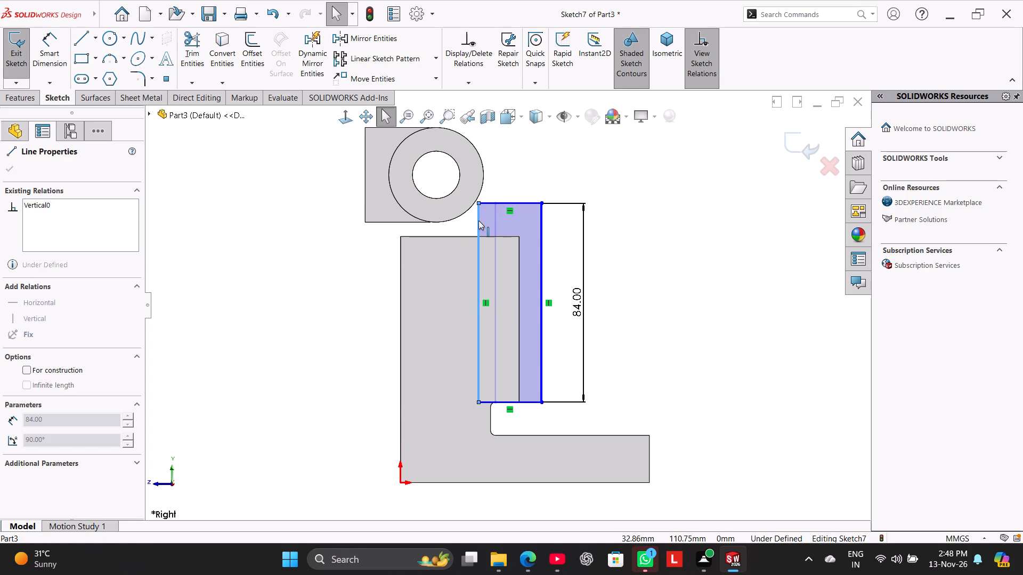
{"action": "left_click_drag", "start_coordinate": [478, 220], "coordinate": [489, 220]}
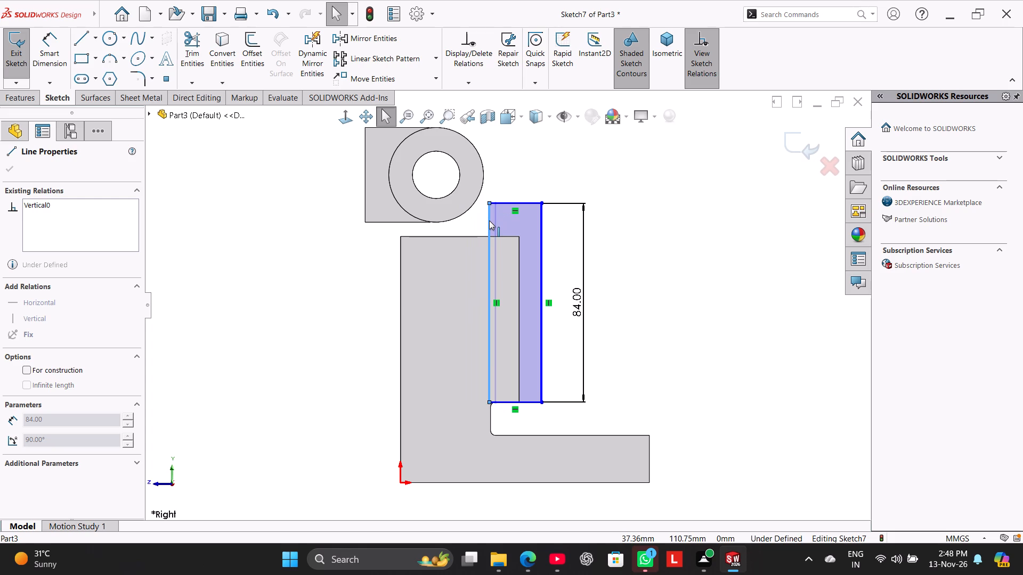
{"action": "left_click_drag", "start_coordinate": [489, 220], "coordinate": [465, 216]}
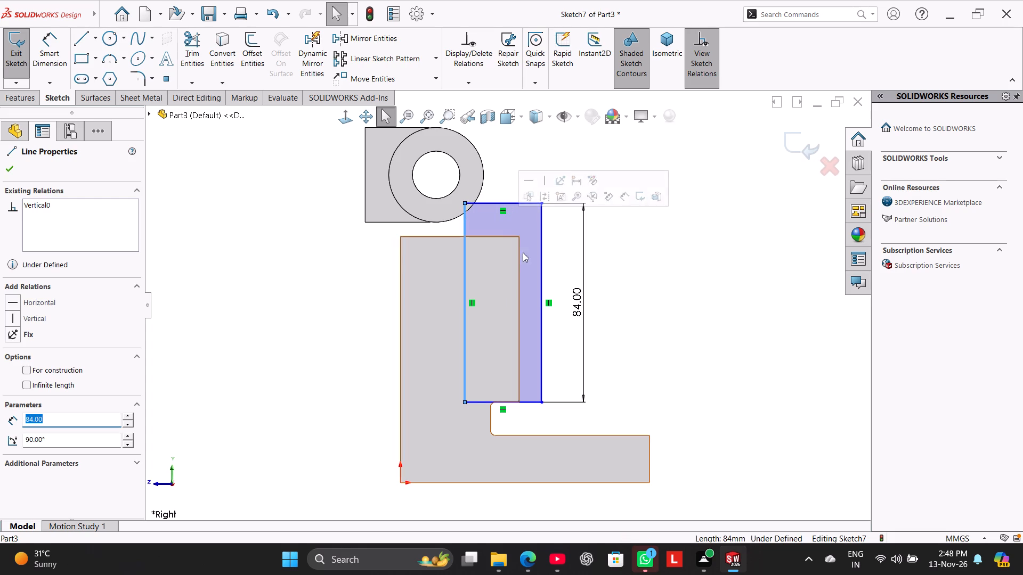
{"action": "left_click", "coordinate": [688, 261]}
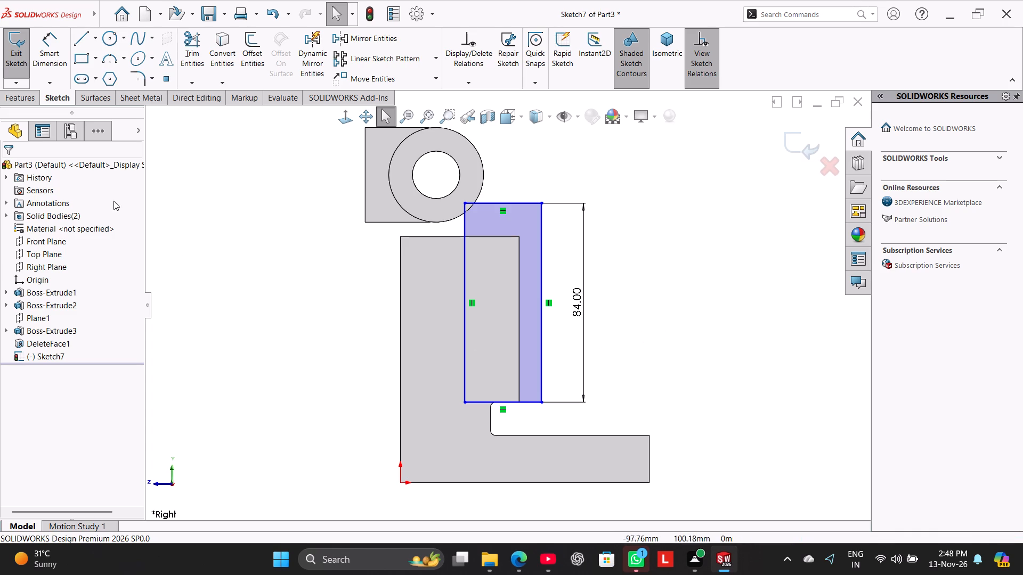
Extrude the rectangle as a 56 mm mid-plane boss with its result merged into the existing bodies.
{"action": "left_click", "coordinate": [5, 100]}
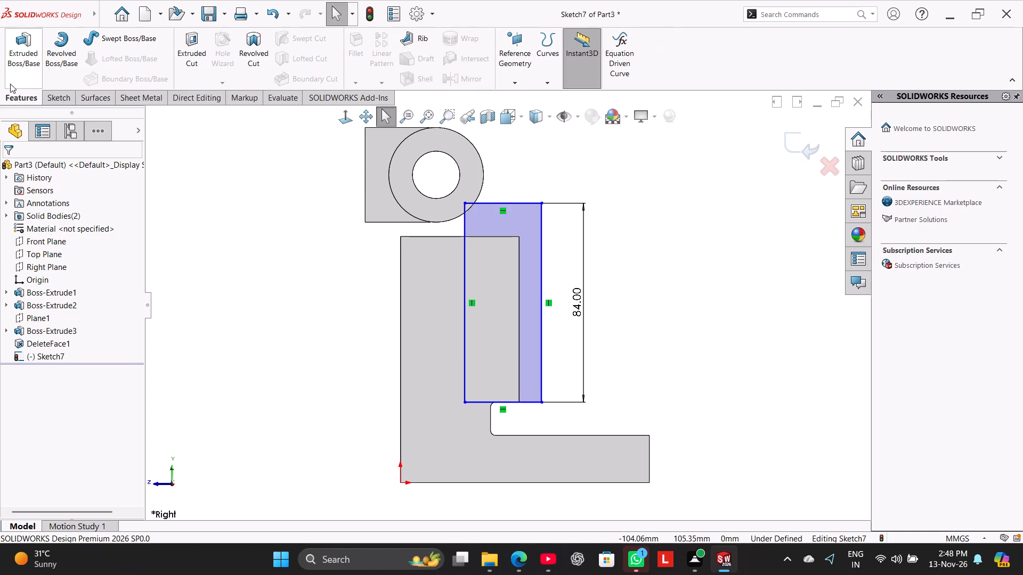
{"action": "left_click", "coordinate": [17, 66]}
{"action": "middle_click_drag", "start_coordinate": [222, 284], "coordinate": [256, 339]}
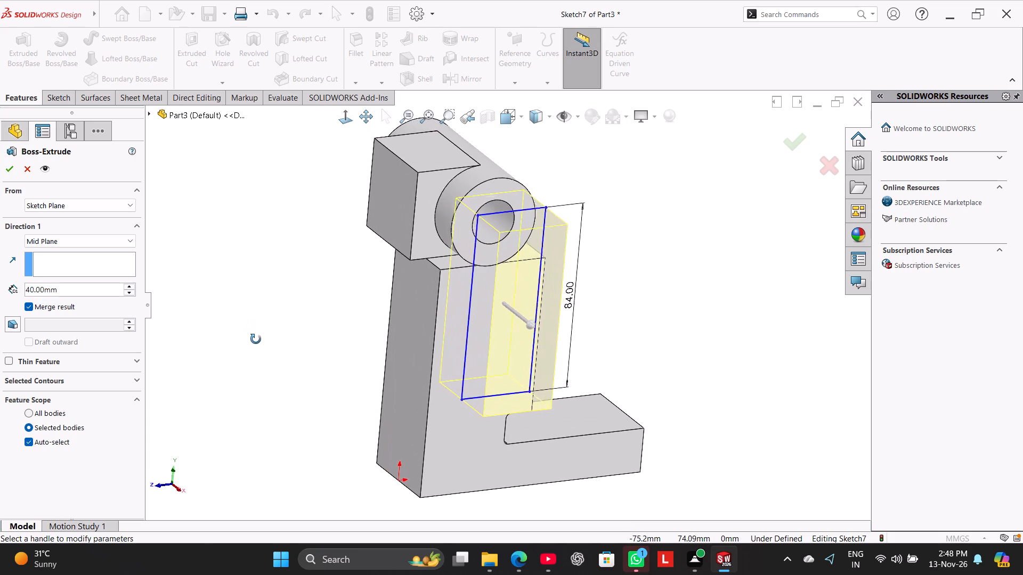
{"action": "middle_click_drag", "start_coordinate": [256, 339], "coordinate": [114, 331]}
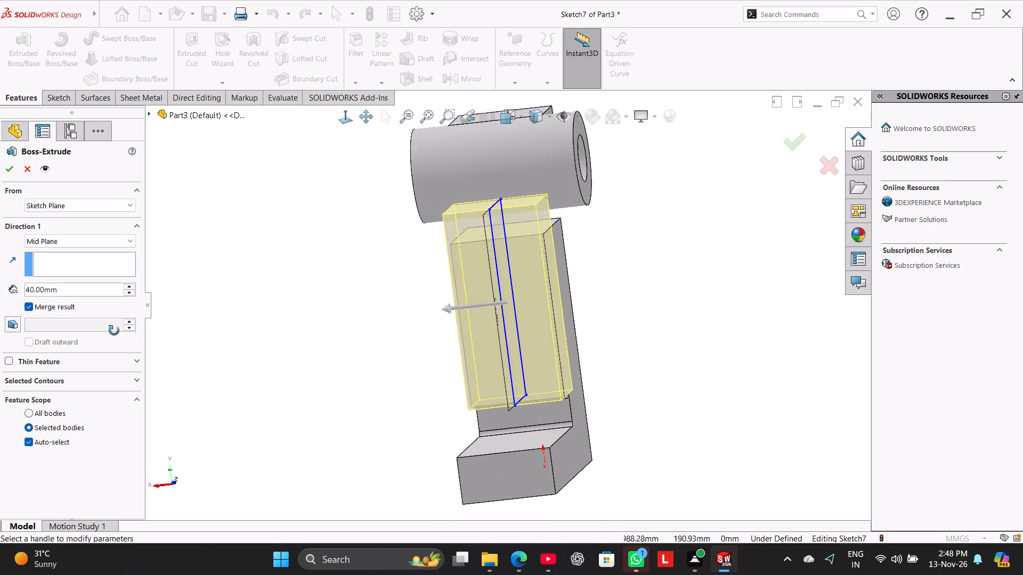
{"action": "middle_click_drag", "start_coordinate": [114, 331], "coordinate": [153, 334]}
{"action": "double_click", "coordinate": [78, 284]}
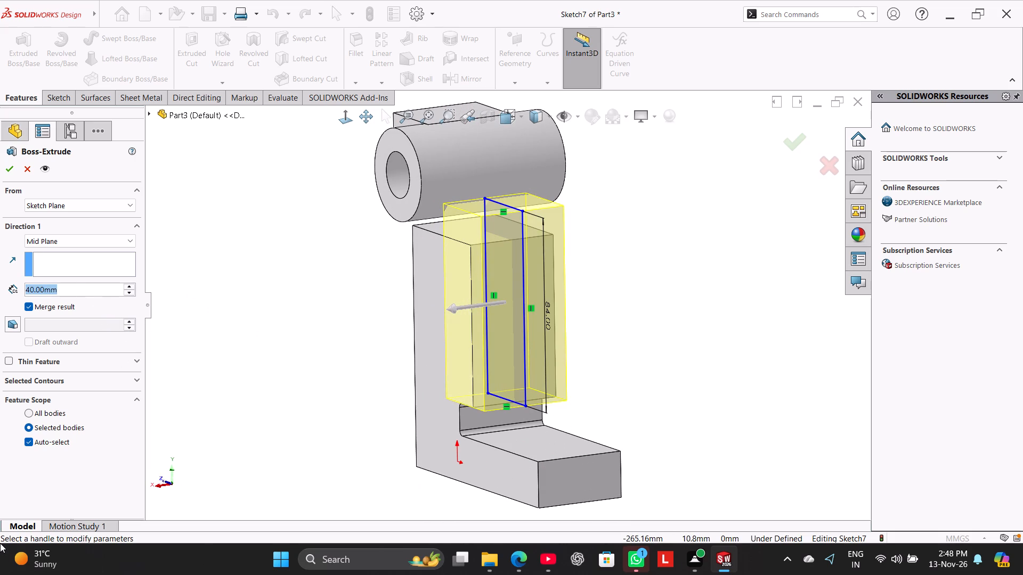
{"action": "type", "text": "56"}
{"action": "key", "text": "Return"}
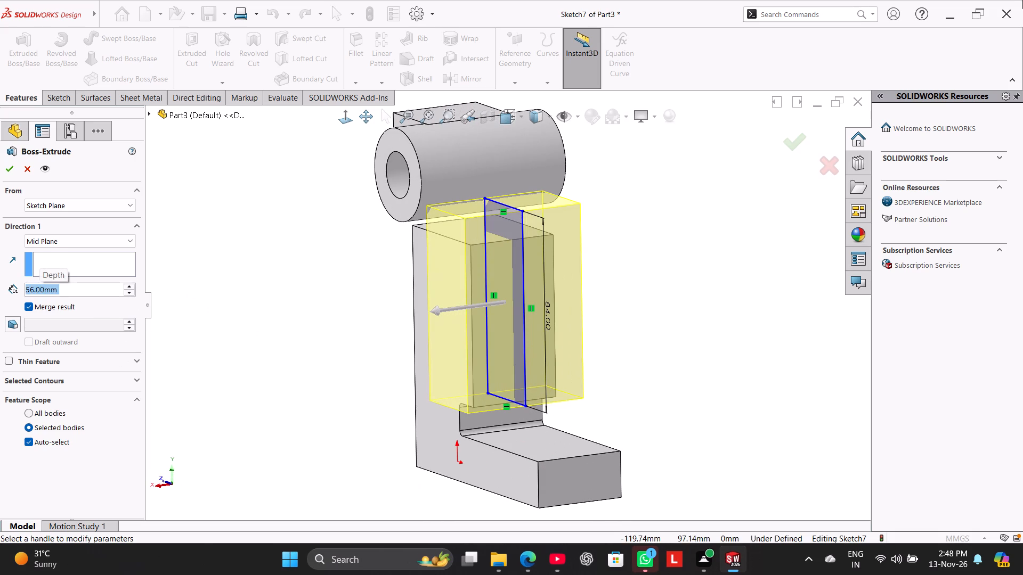
{"action": "left_click", "coordinate": [8, 168]}
{"action": "left_click", "coordinate": [271, 263]}
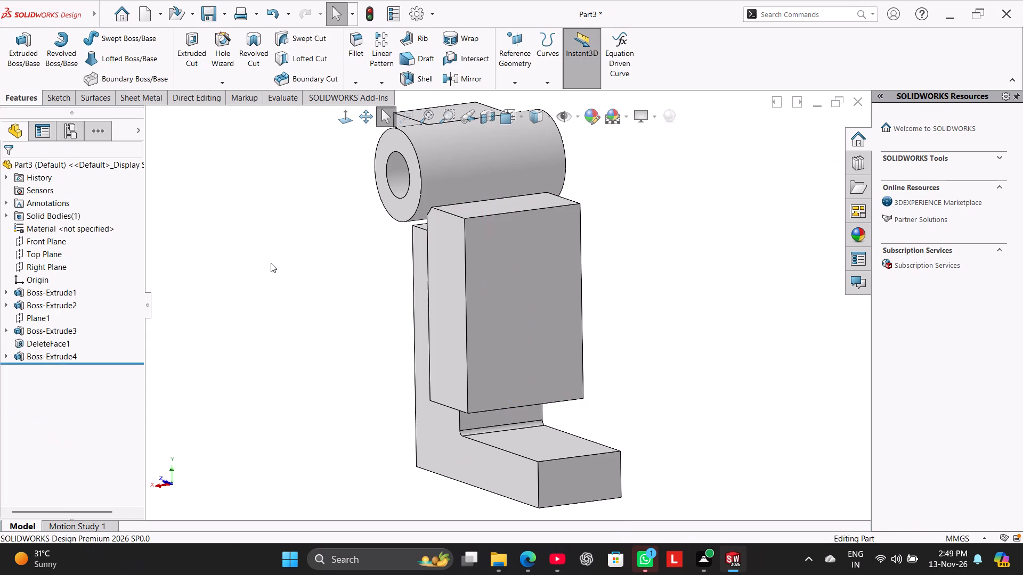
Edit the L-shaped body's base sketch to set the notch's corner radius to 3 mm, and rebuild the part.
{"action": "middle_click_drag", "start_coordinate": [307, 313], "coordinate": [387, 294]}
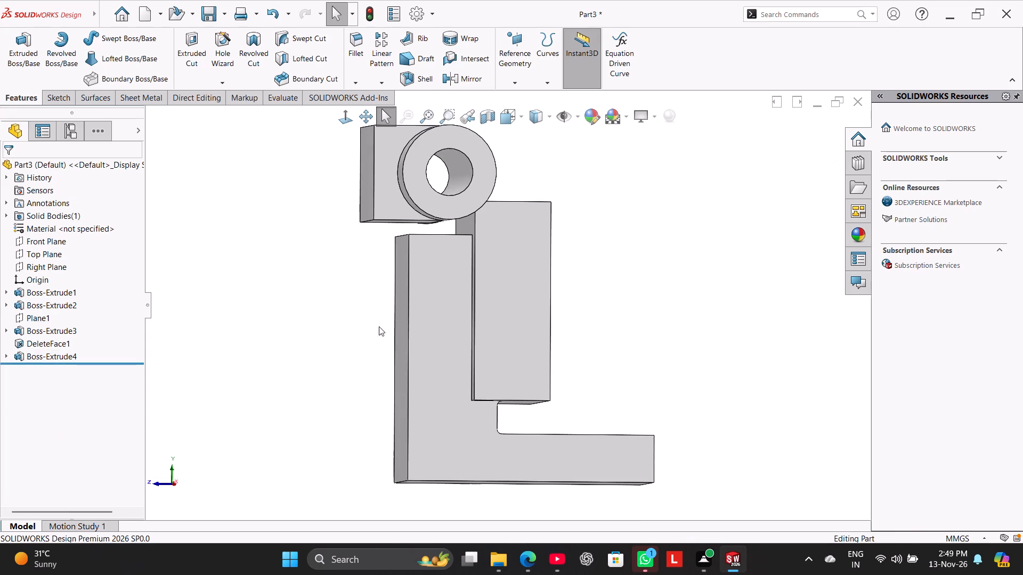
{"action": "right_click_drag", "start_coordinate": [269, 346], "coordinate": [344, 273]}
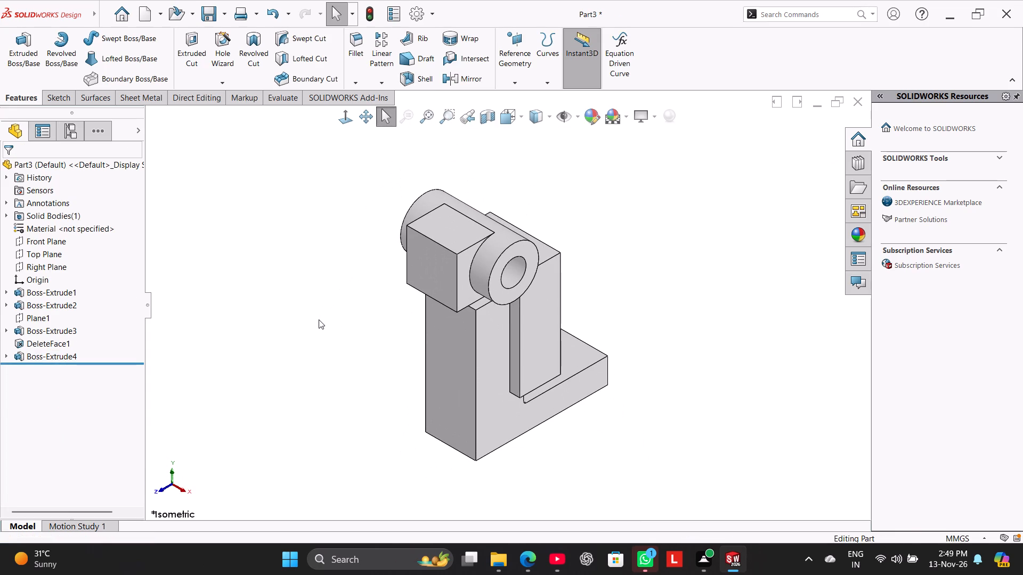
{"action": "middle_click_drag", "start_coordinate": [310, 323], "coordinate": [297, 308]}
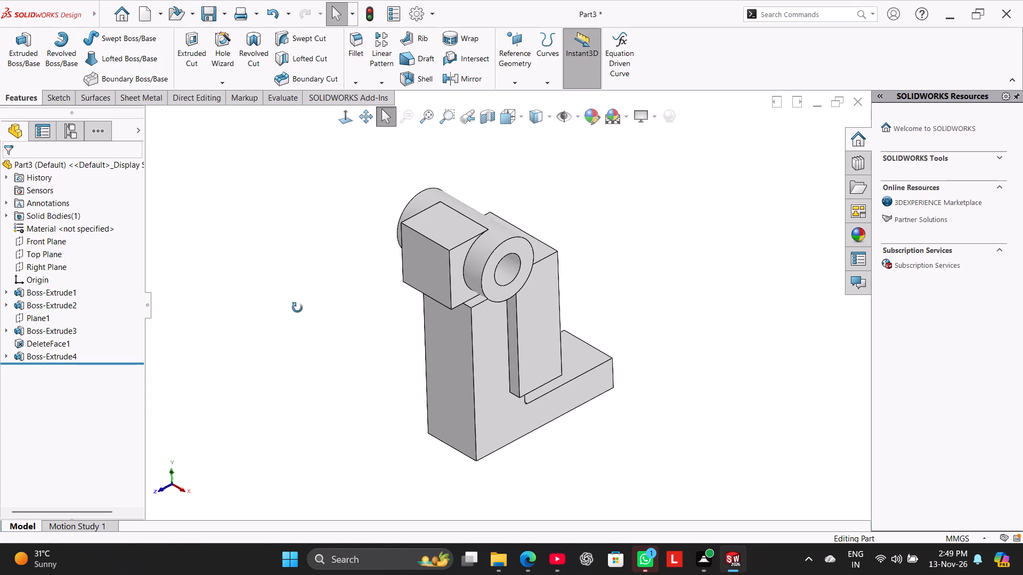
{"action": "middle_click_drag", "start_coordinate": [297, 308], "coordinate": [276, 279]}
{"action": "right_click_drag", "start_coordinate": [270, 346], "coordinate": [302, 325]}
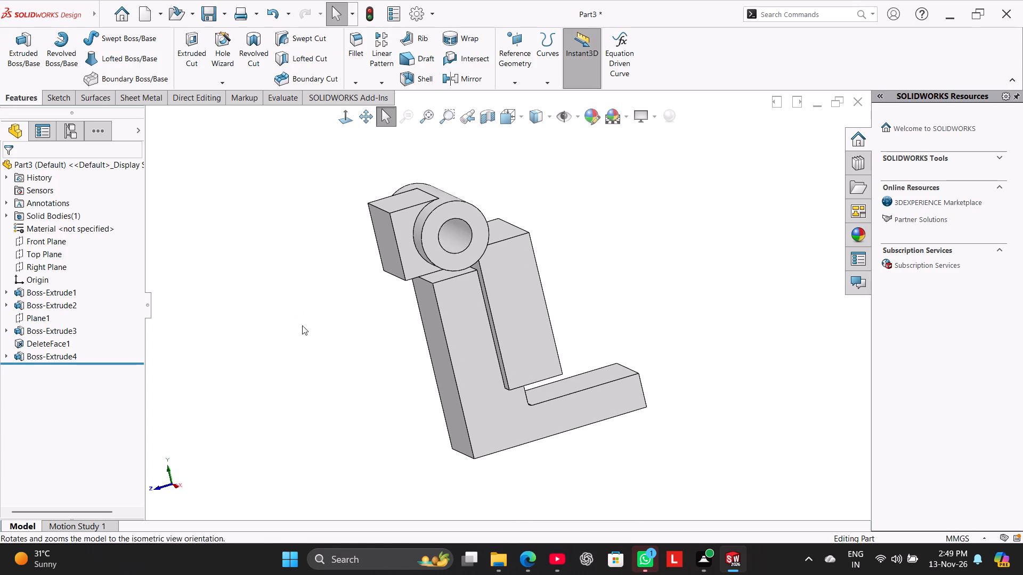
{"action": "right_click_drag", "start_coordinate": [302, 325], "coordinate": [316, 310]}
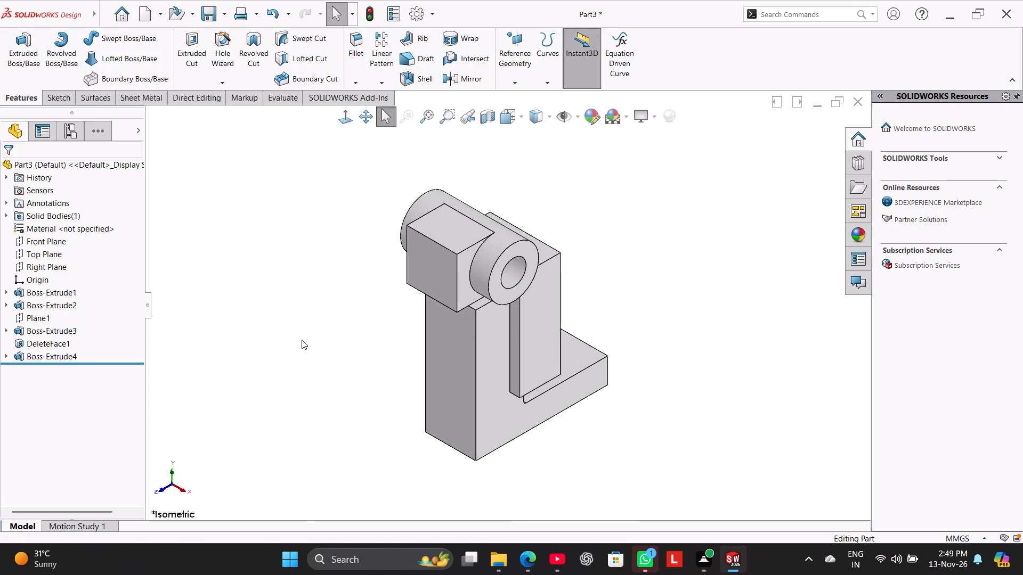
{"action": "right_click", "coordinate": [64, 293]}
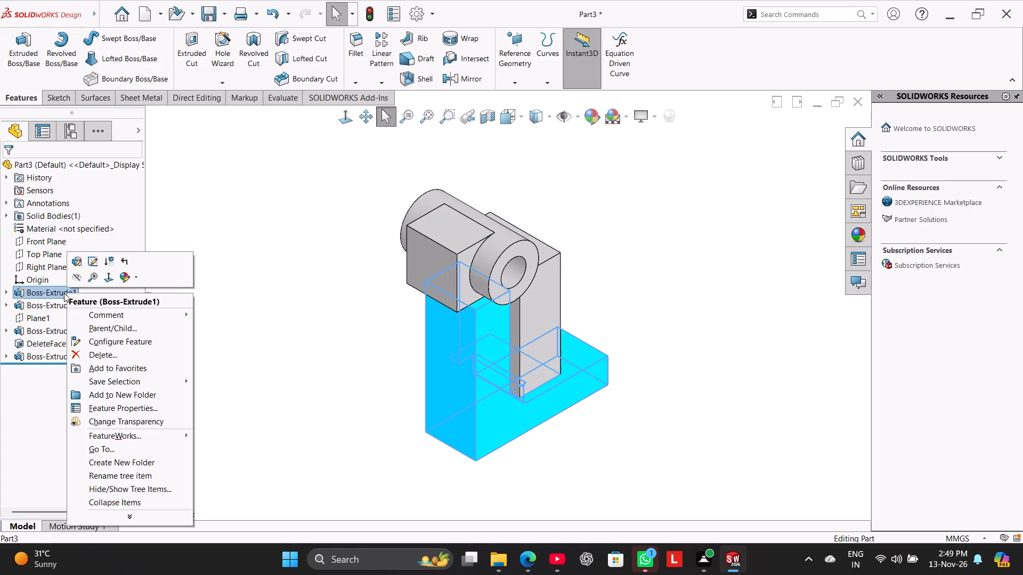
{"action": "left_click", "coordinate": [91, 265]}
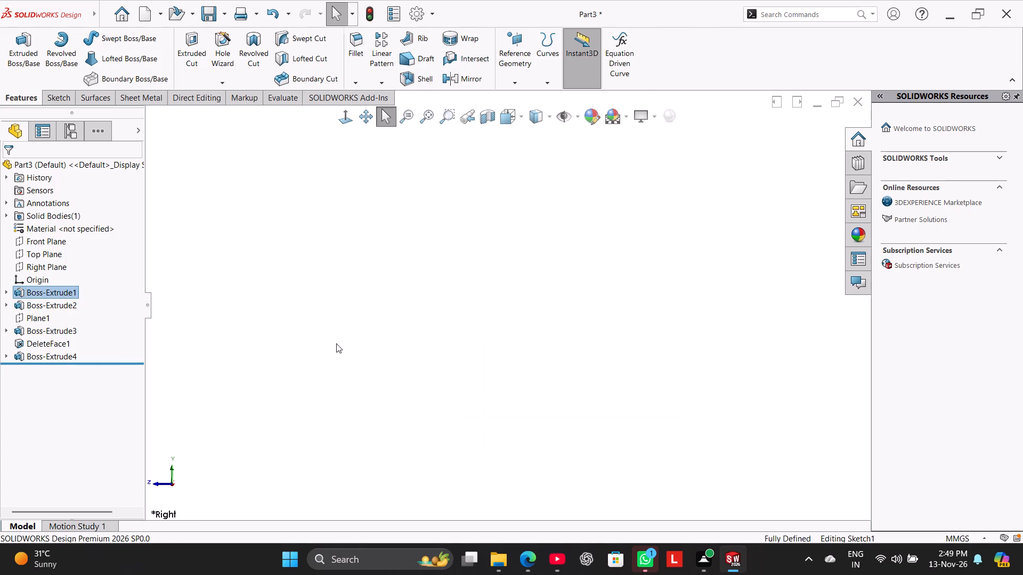
{"action": "double_click", "coordinate": [440, 425]}
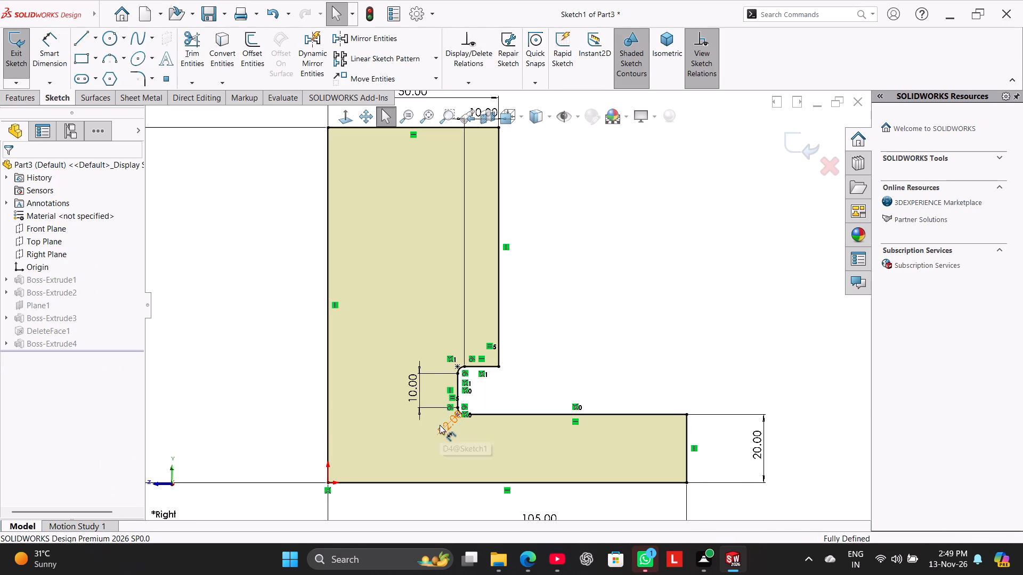
{"action": "key", "text": "3"}
{"action": "key", "text": "Return"}
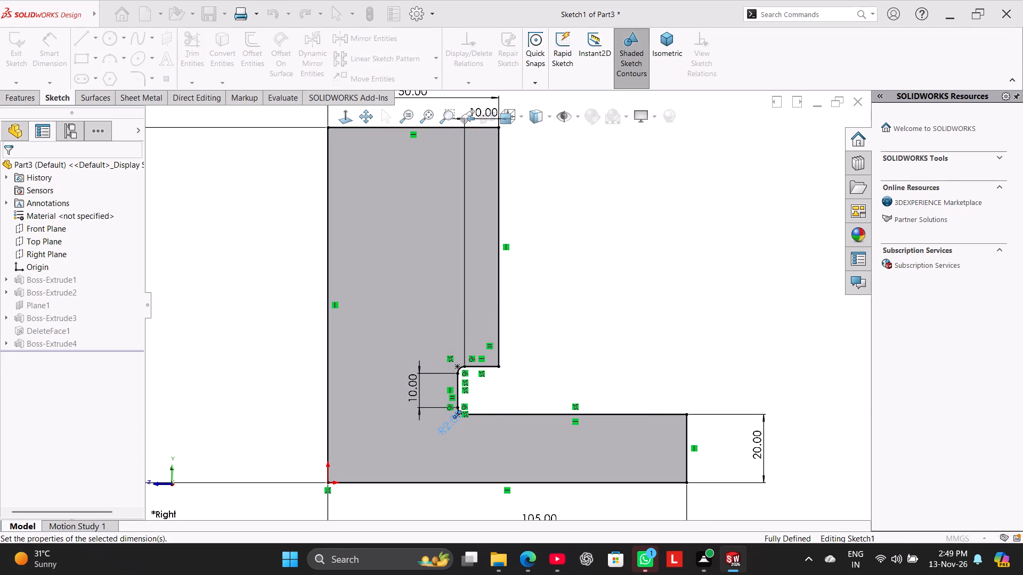
{"action": "scroll", "coordinate": [546, 183], "scroll_direction": "up", "scroll_amount": 2}
{"action": "left_click", "coordinate": [17, 56]}
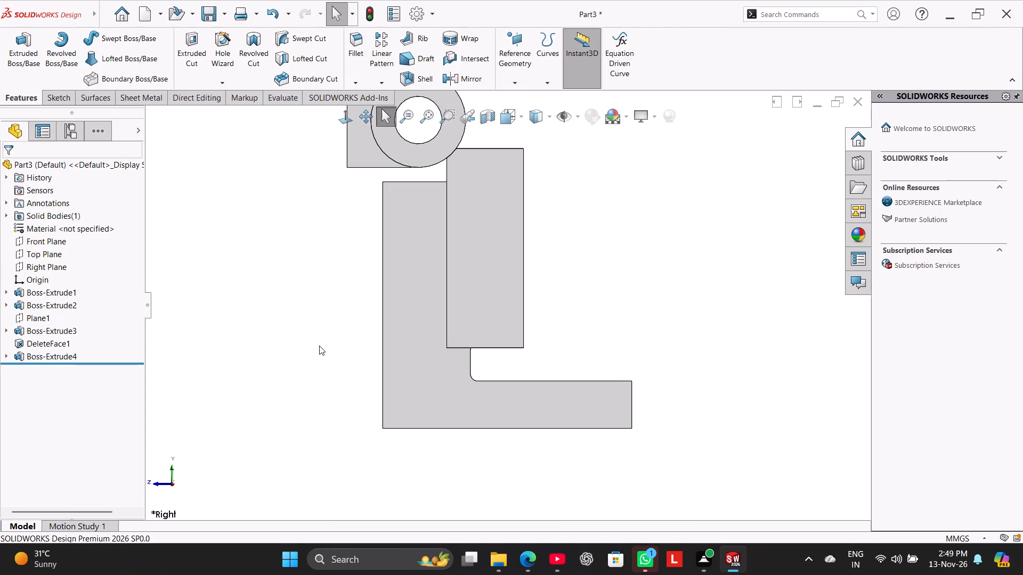
Reopen the L-shaped body's base sketch to check the notch's corner radius, and leave it without changes.
{"action": "right_click_drag", "start_coordinate": [306, 347], "coordinate": [462, 246]}
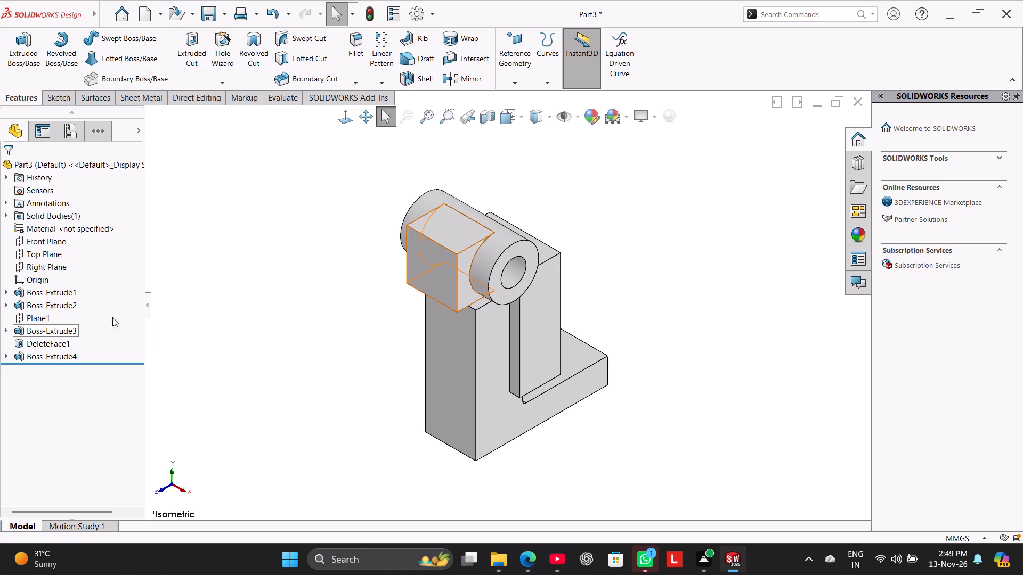
{"action": "right_click", "coordinate": [64, 292]}
{"action": "left_click", "coordinate": [89, 260]}
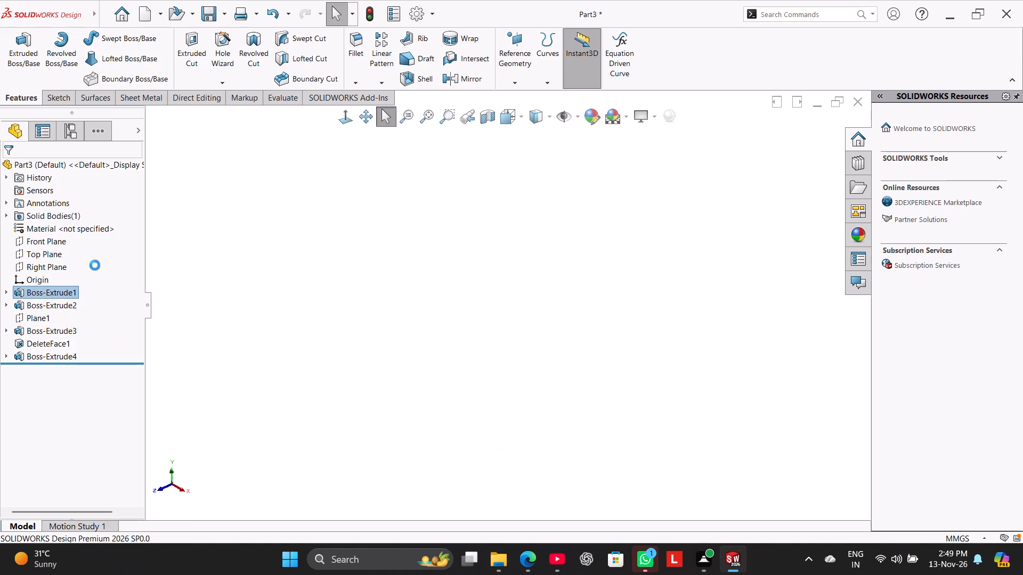
{"action": "left_click", "coordinate": [212, 317]}
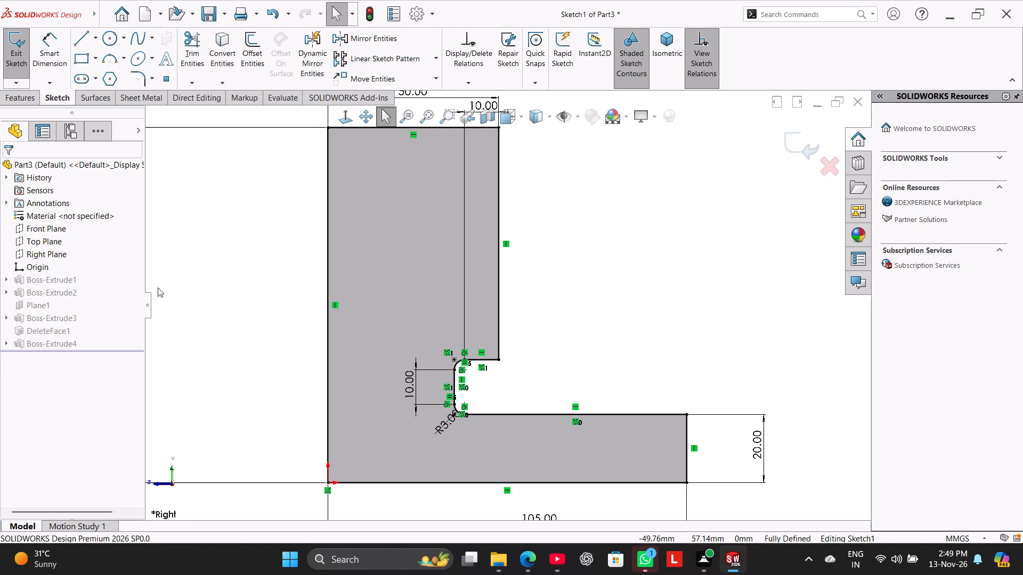
{"action": "left_click", "coordinate": [5, 54]}
{"action": "right_click_drag", "start_coordinate": [174, 267], "coordinate": [306, 217]}
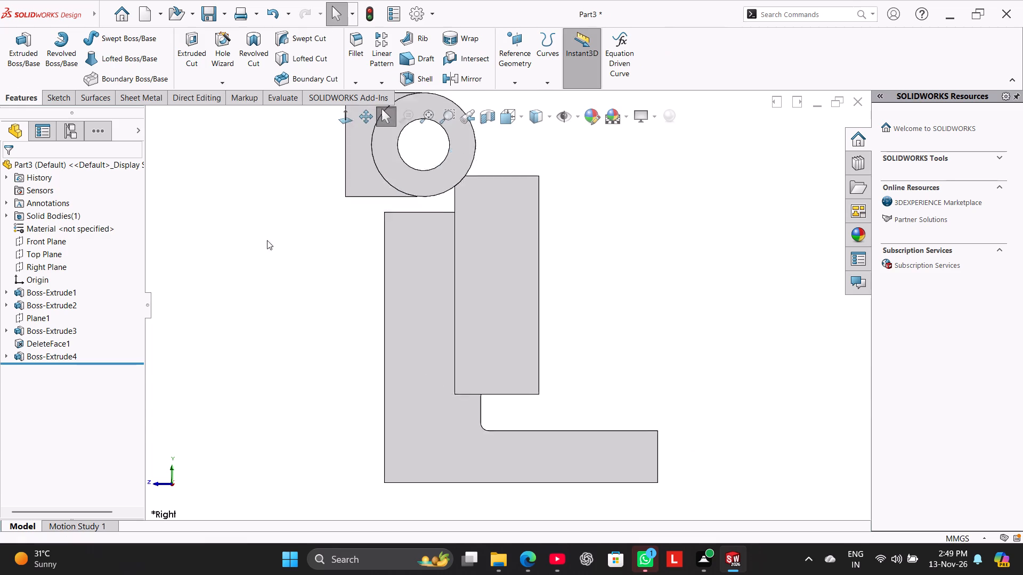
Edit the 56 mm boss's sketch and make the rectangle's lower side collinear with the notch's upper edge.
{"action": "right_click", "coordinate": [56, 354]}
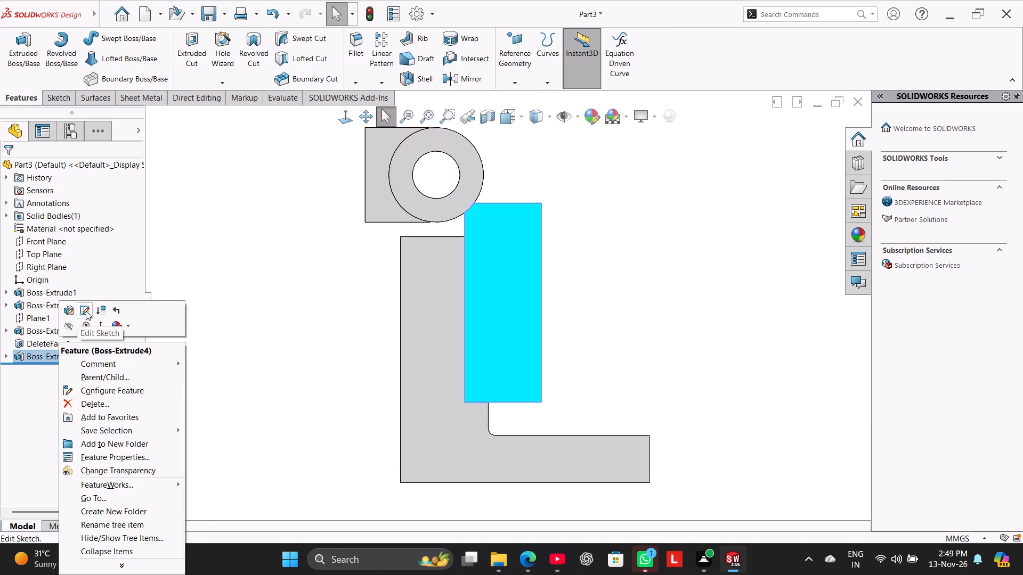
{"action": "left_click", "coordinate": [86, 311]}
{"action": "left_click", "coordinate": [306, 274]}
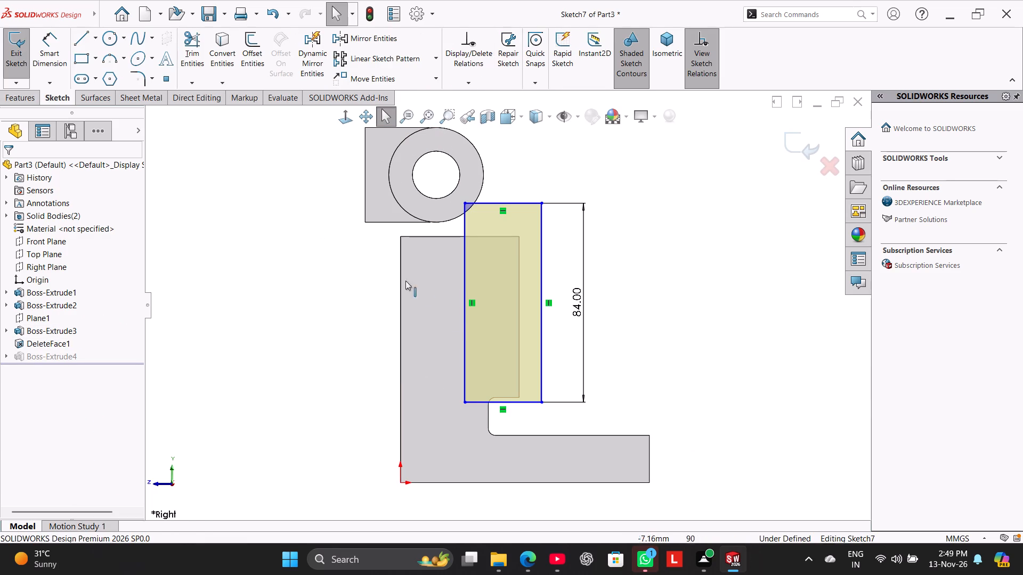
{"action": "left_click", "coordinate": [275, 405]}
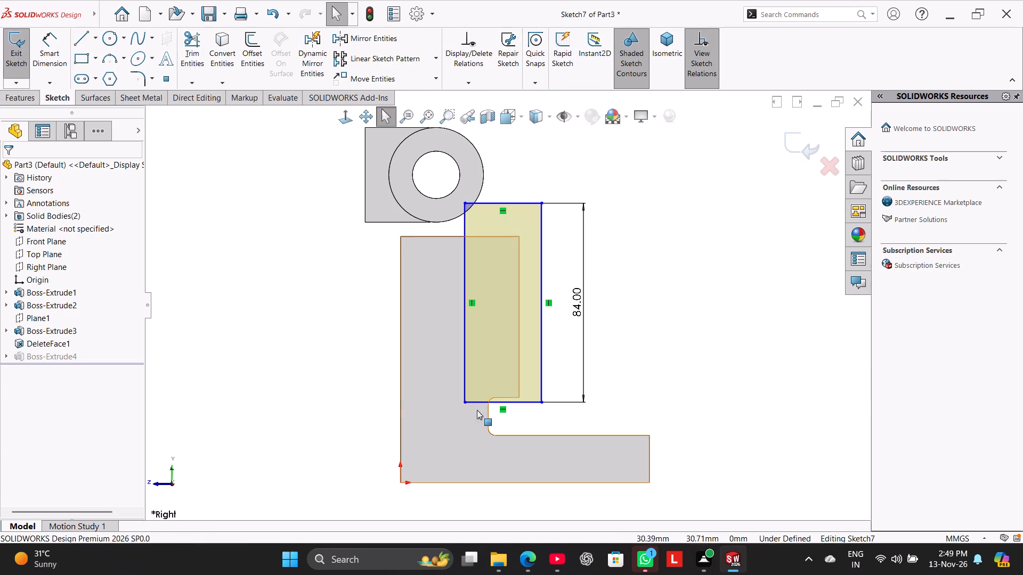
{"action": "left_click_drag", "start_coordinate": [513, 403], "coordinate": [514, 396]}
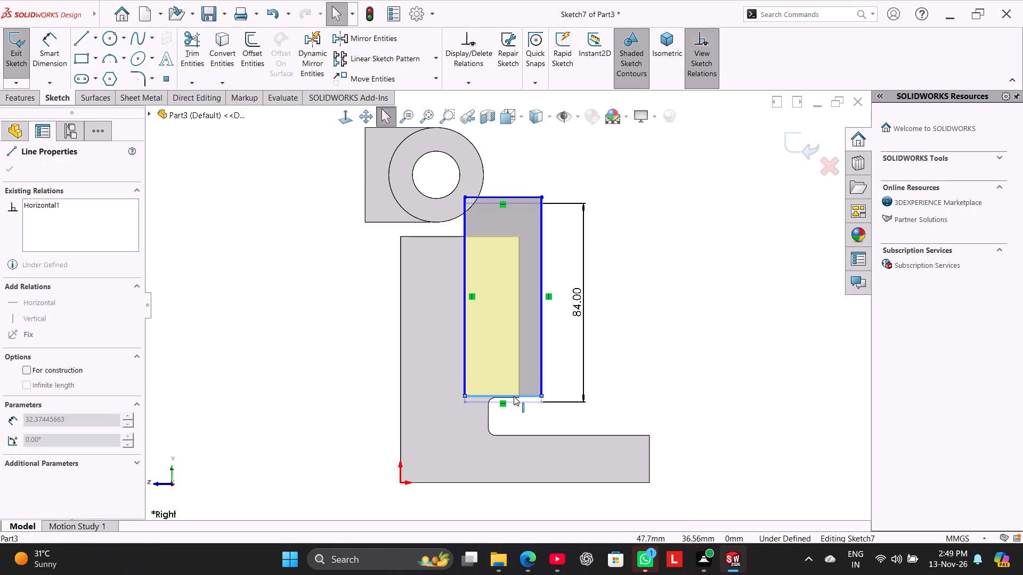
{"action": "left_click_drag", "start_coordinate": [514, 396], "coordinate": [515, 371]}
{"action": "left_click", "coordinate": [522, 422]}
{"action": "left_click", "coordinate": [508, 398]}
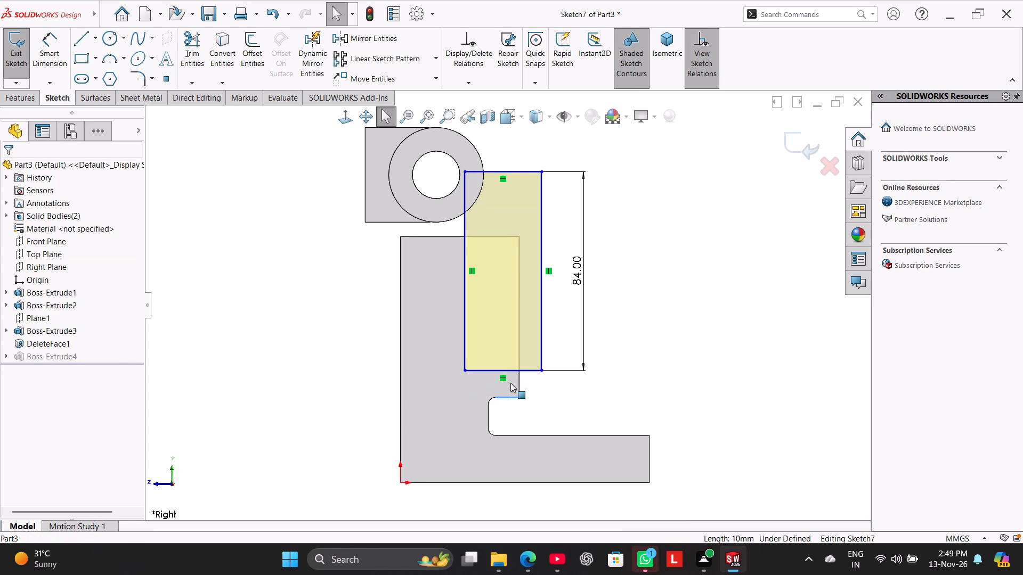
{"action": "left_click", "coordinate": [513, 369], "text": "ctrl"}
{"action": "left_click", "coordinate": [34, 357]}
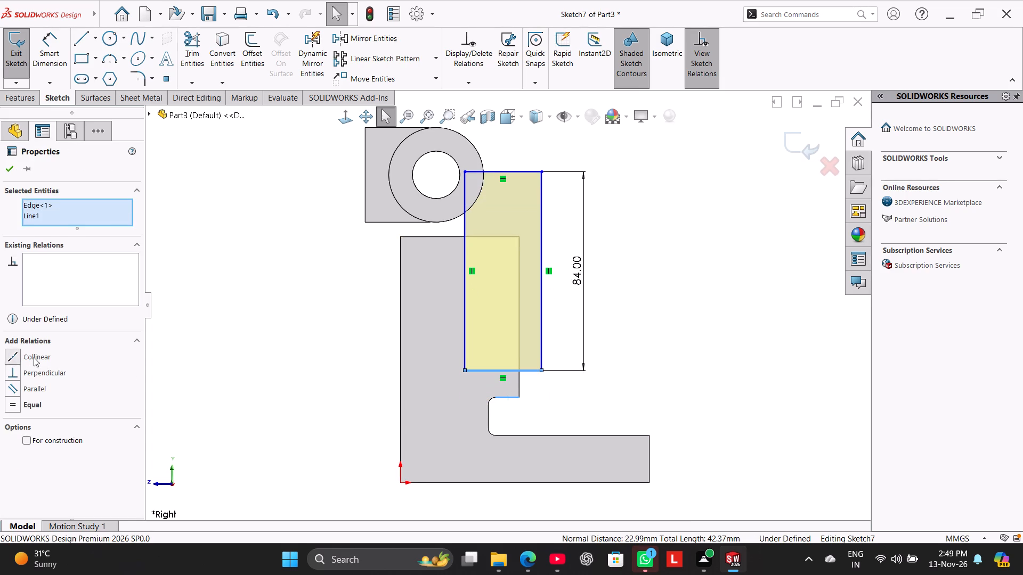
{"action": "left_click", "coordinate": [226, 329]}
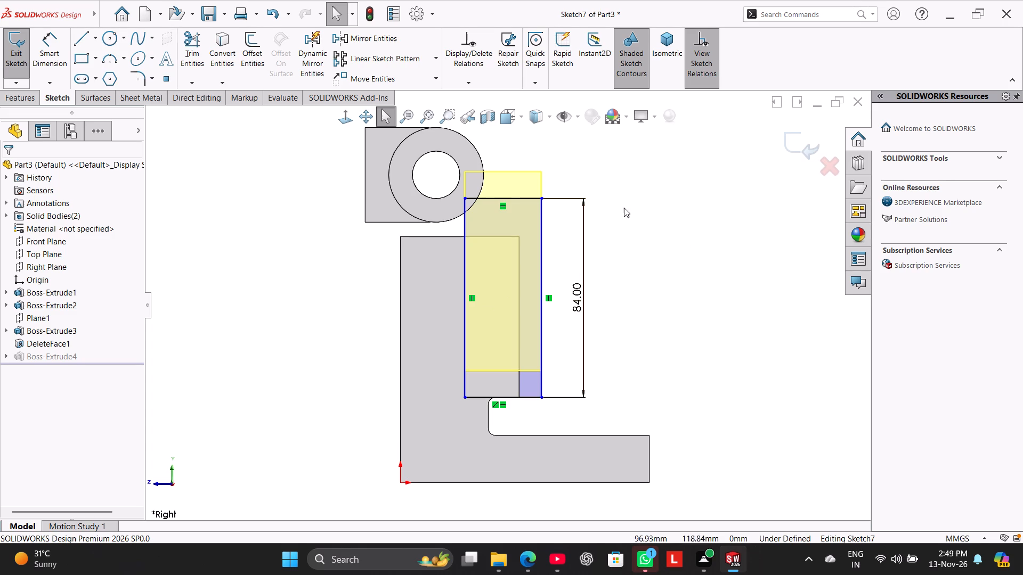
Widen the rectangle by moving its outer vertical side further away from the L-shaped body's upright.
{"action": "left_click_drag", "start_coordinate": [543, 240], "coordinate": [570, 239]}
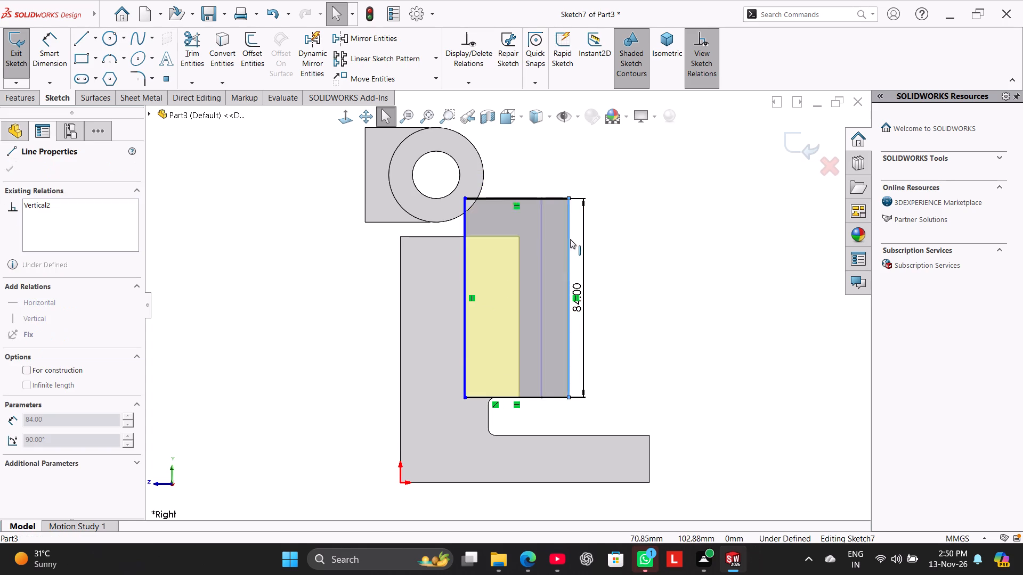
{"action": "left_click_drag", "start_coordinate": [570, 239], "coordinate": [554, 239]}
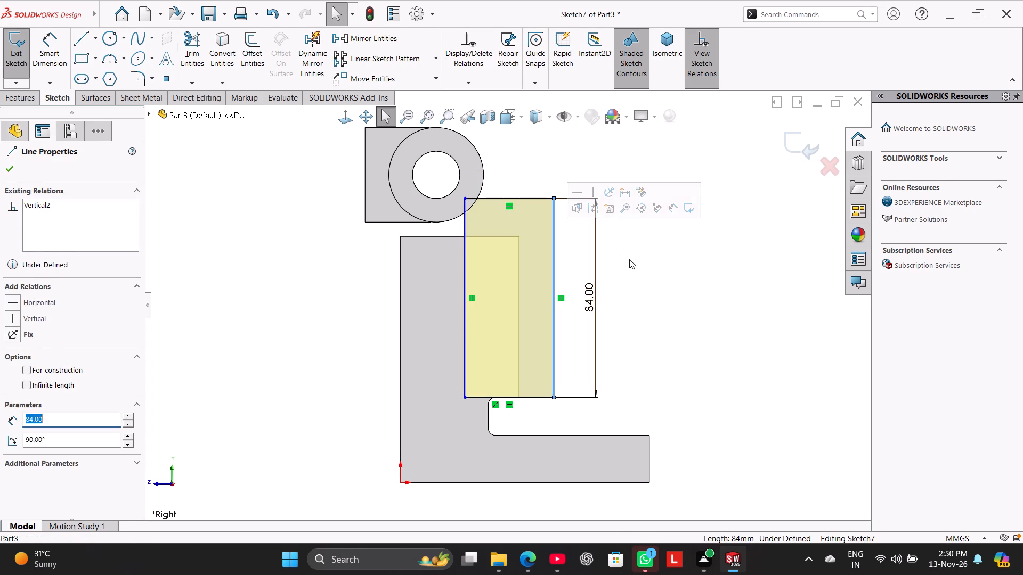
{"action": "left_click", "coordinate": [634, 264]}
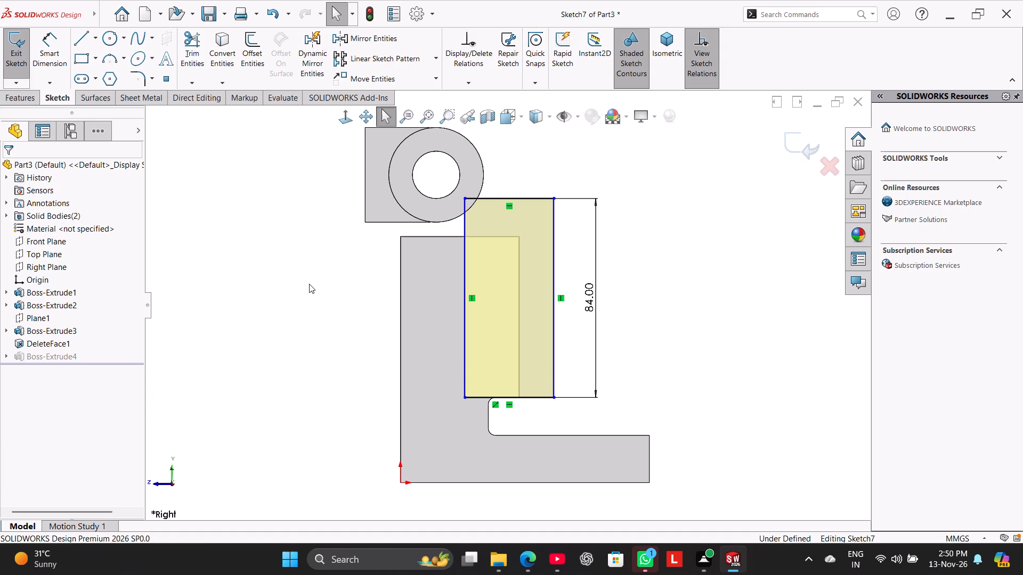
Make the boss rectangle's inner vertical side tangent to the ring's outer circle, and exit the sketch to rebuild.
{"action": "left_click", "coordinate": [35, 61]}
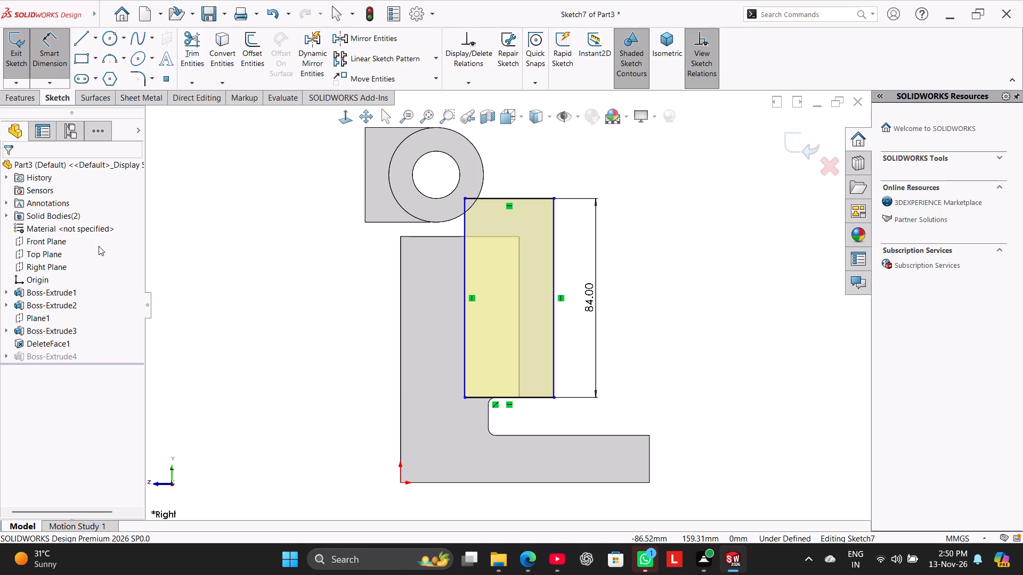
{"action": "right_click", "coordinate": [514, 155]}
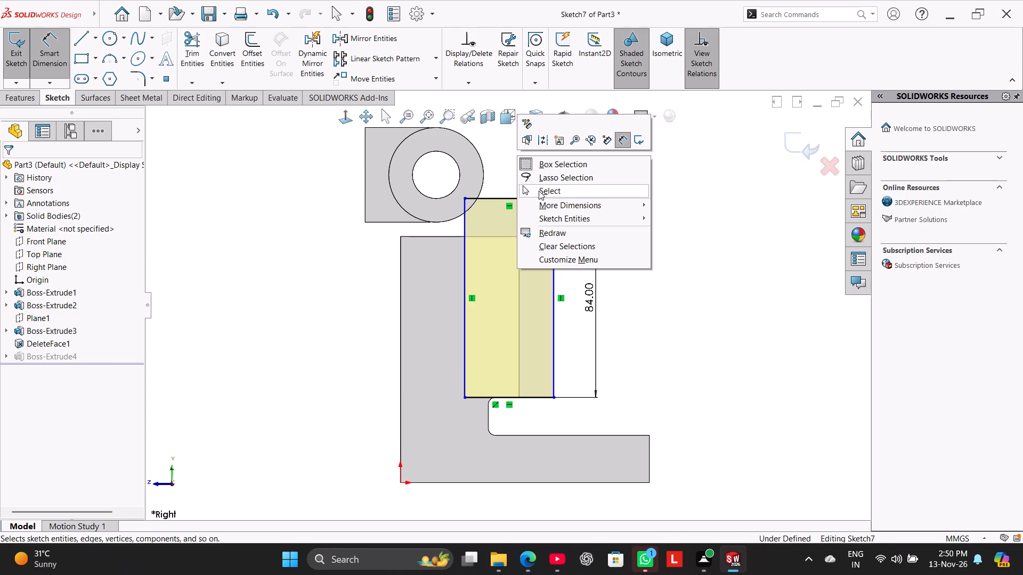
{"action": "left_click", "coordinate": [539, 191]}
{"action": "left_click", "coordinate": [464, 236], "text": "ctrl"}
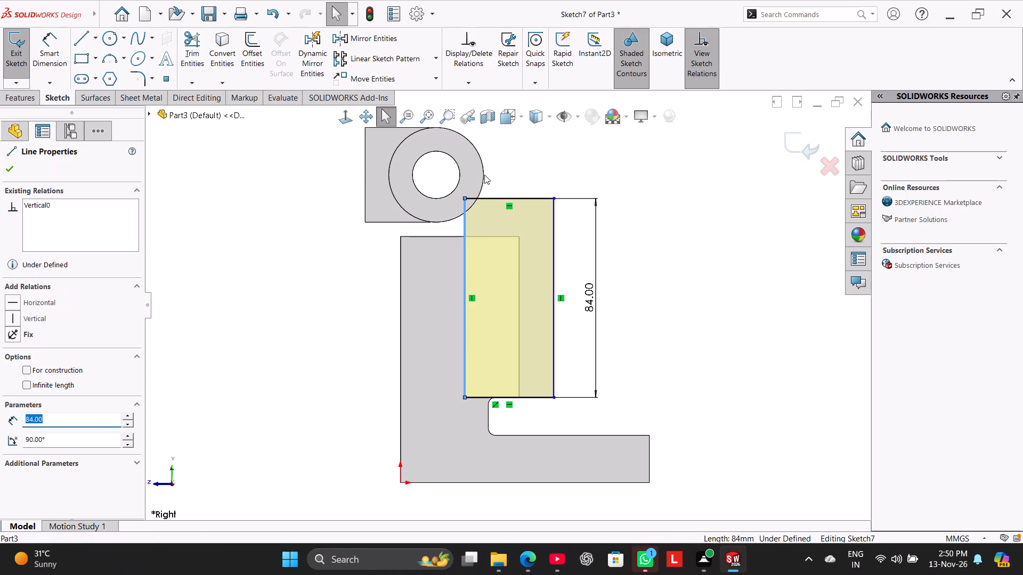
{"action": "left_click", "coordinate": [483, 178], "text": "ctrl"}
{"action": "left_click", "coordinate": [35, 354]}
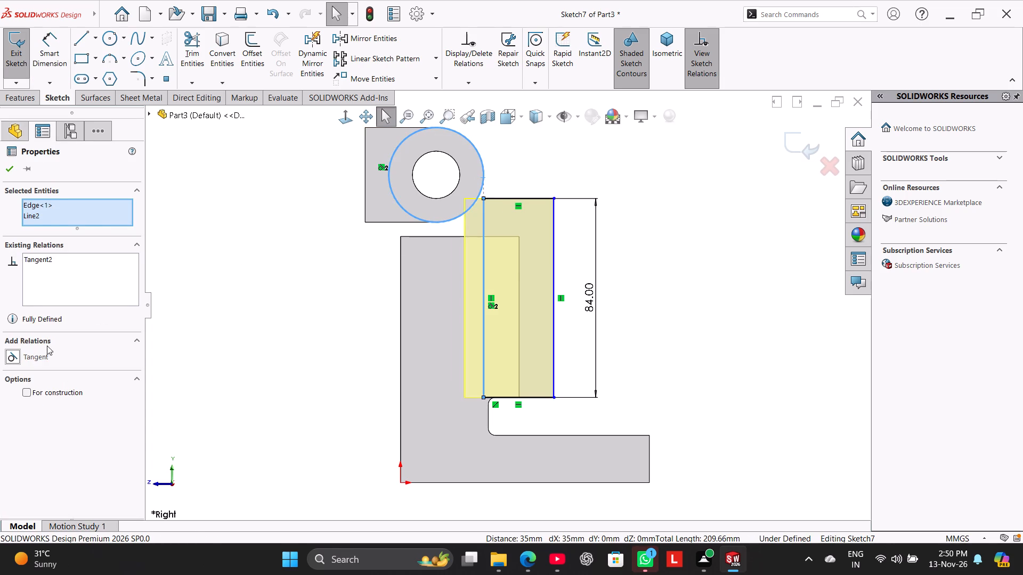
{"action": "left_click", "coordinate": [195, 297]}
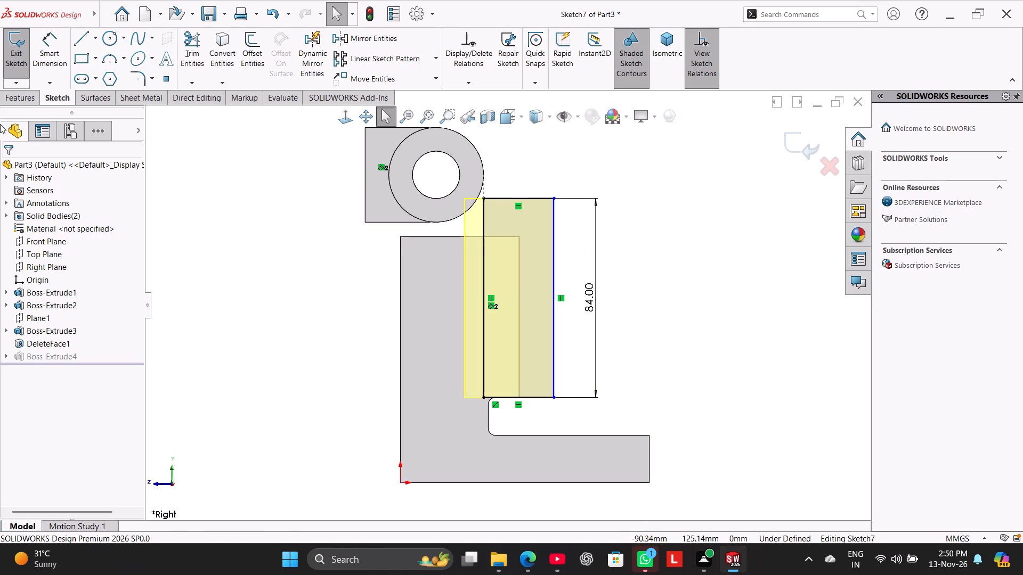
{"action": "left_click", "coordinate": [18, 50]}
{"action": "left_click", "coordinate": [247, 255]}
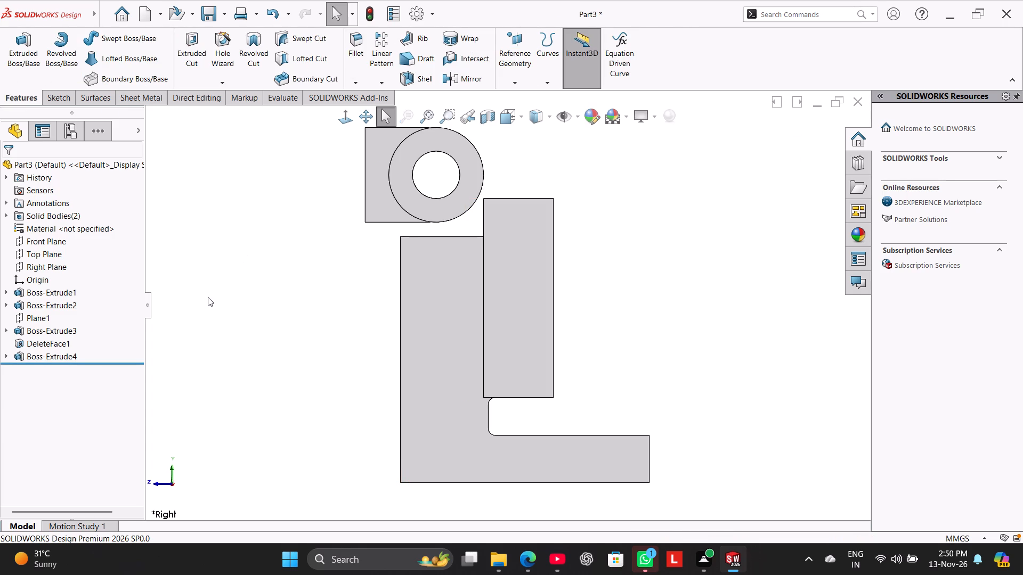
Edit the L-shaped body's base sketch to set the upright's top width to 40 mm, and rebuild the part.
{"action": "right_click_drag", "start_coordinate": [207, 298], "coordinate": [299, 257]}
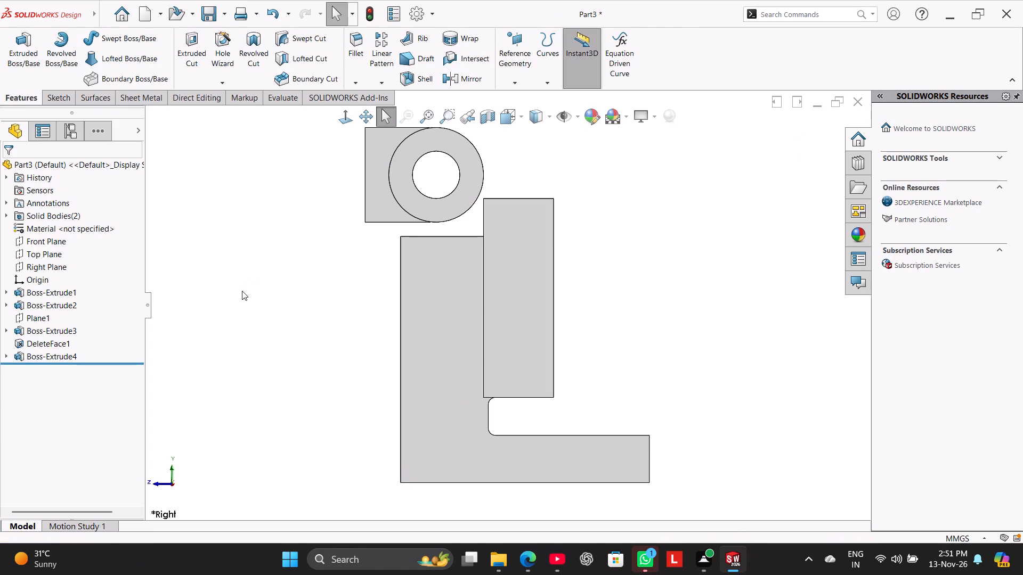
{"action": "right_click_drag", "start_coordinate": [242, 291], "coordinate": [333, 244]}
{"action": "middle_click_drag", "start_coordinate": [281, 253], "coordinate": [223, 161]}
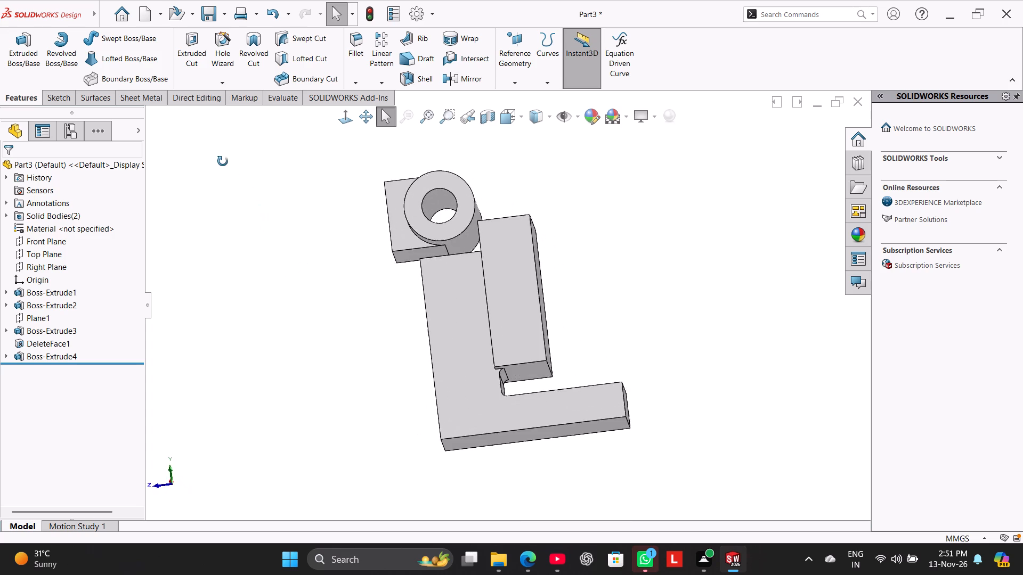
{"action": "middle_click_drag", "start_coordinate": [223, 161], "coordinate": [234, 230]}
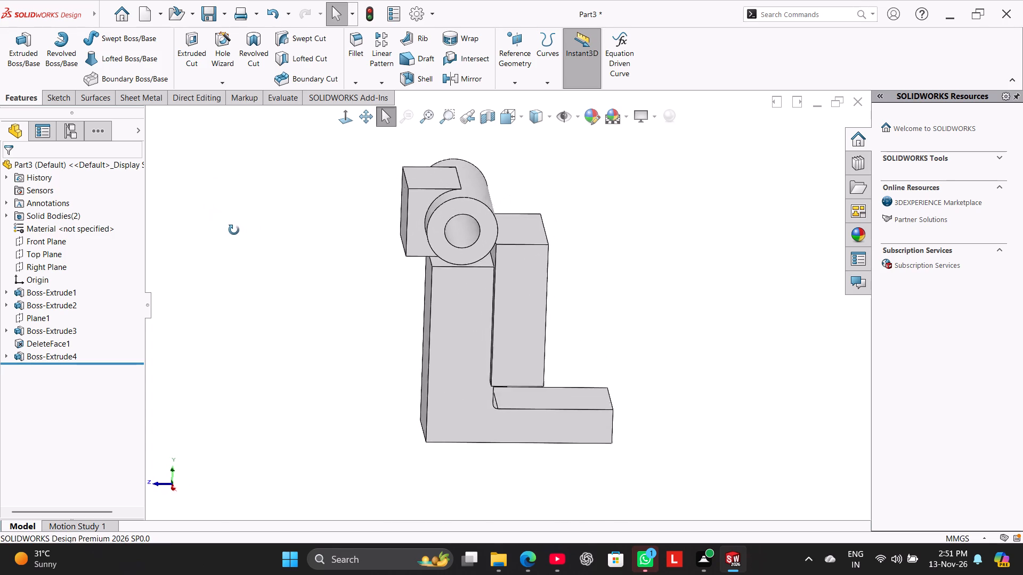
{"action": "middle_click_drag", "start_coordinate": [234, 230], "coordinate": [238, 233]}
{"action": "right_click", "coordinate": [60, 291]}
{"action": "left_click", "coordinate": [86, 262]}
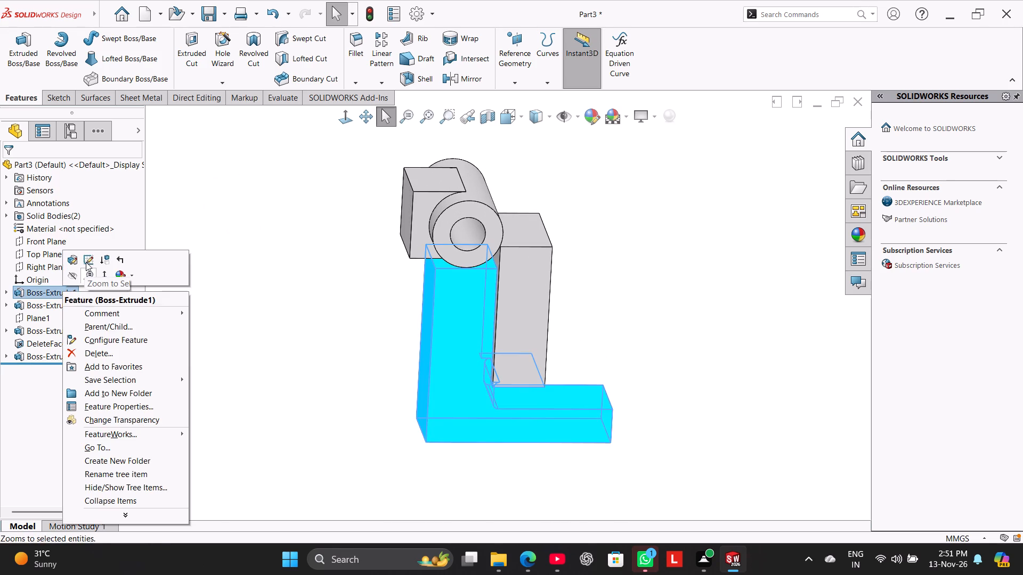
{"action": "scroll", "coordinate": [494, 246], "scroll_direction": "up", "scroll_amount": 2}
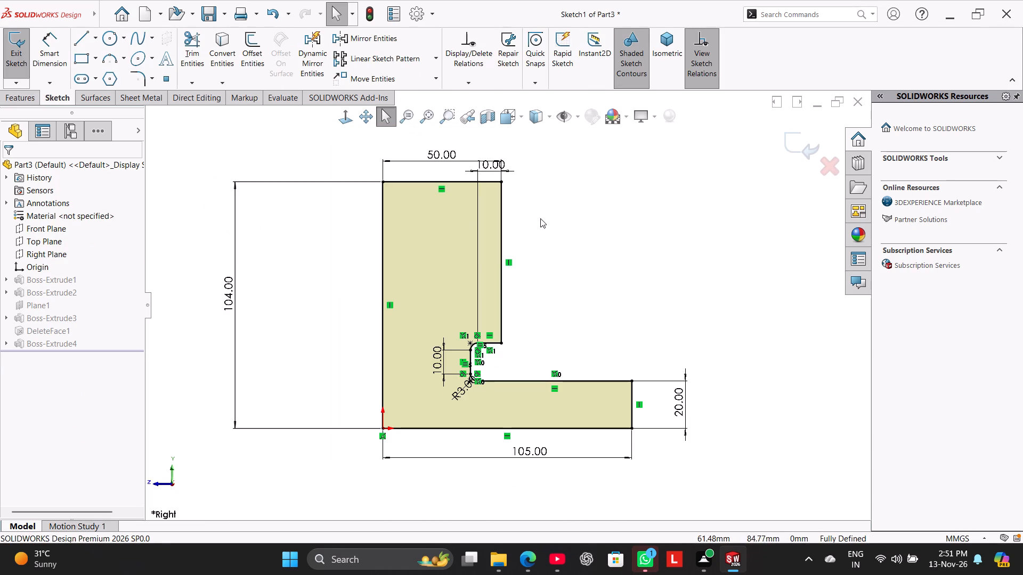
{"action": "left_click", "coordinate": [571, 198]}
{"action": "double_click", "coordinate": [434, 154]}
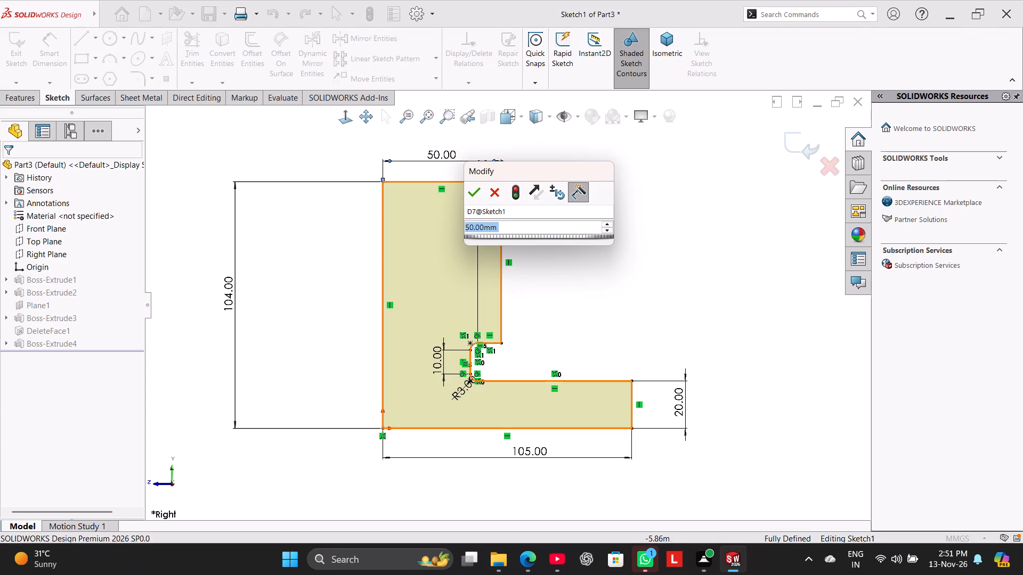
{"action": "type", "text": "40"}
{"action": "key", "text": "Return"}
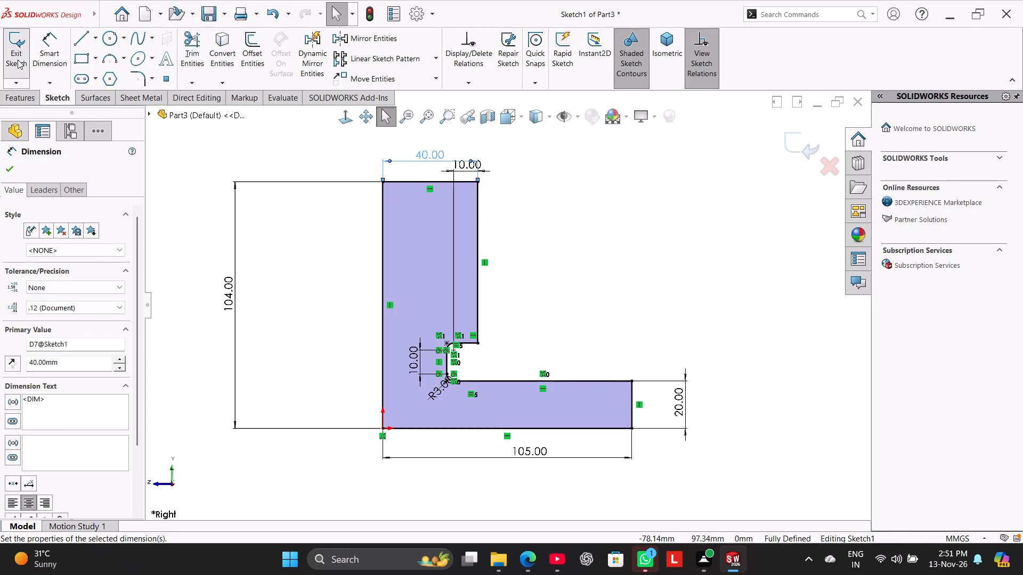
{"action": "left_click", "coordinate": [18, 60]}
Edit the L-shaped body's base sketch to set the upright's top width to 60 mm, and rebuild the part.
{"action": "right_click_drag", "start_coordinate": [279, 335], "coordinate": [369, 276]}
{"action": "left_click", "coordinate": [281, 328]}
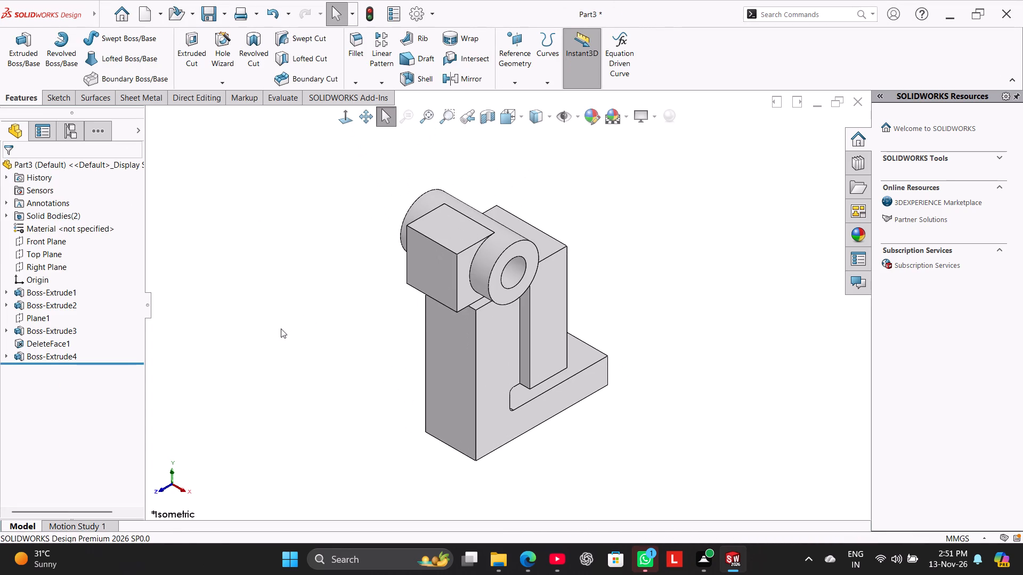
{"action": "middle_click_drag", "start_coordinate": [270, 317], "coordinate": [231, 234]}
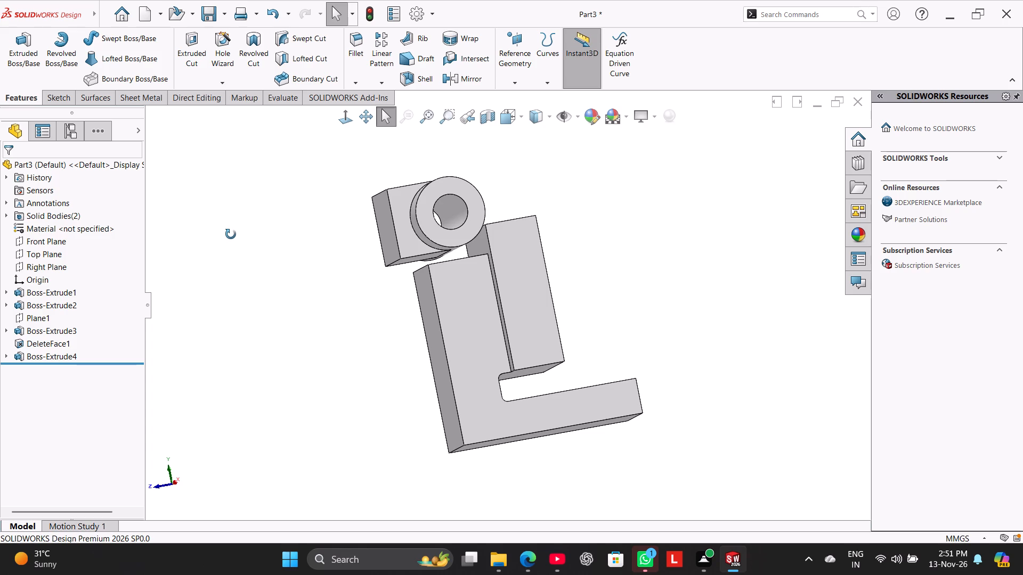
{"action": "middle_click_drag", "start_coordinate": [231, 234], "coordinate": [217, 243]}
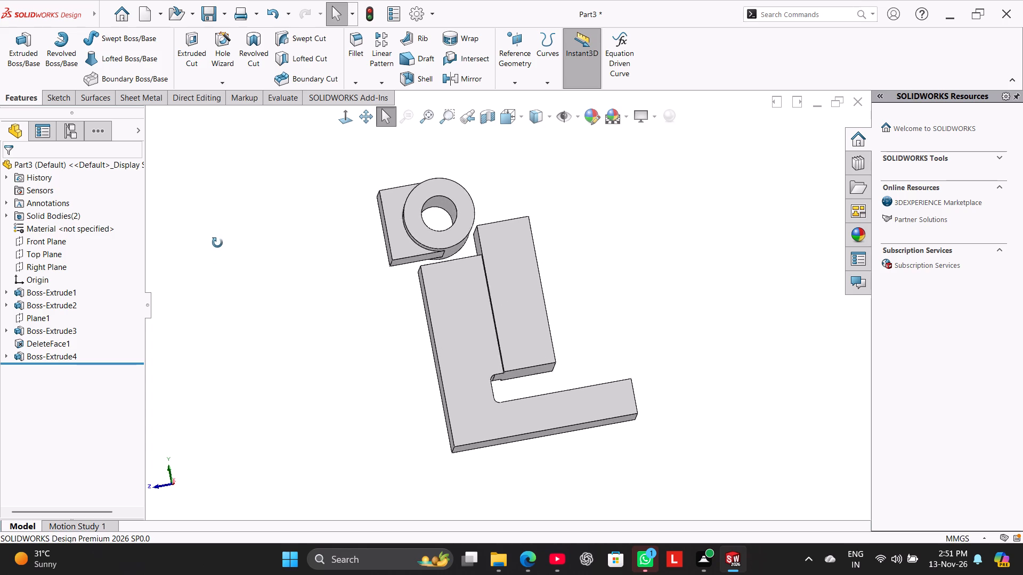
{"action": "middle_click_drag", "start_coordinate": [217, 243], "coordinate": [221, 257]}
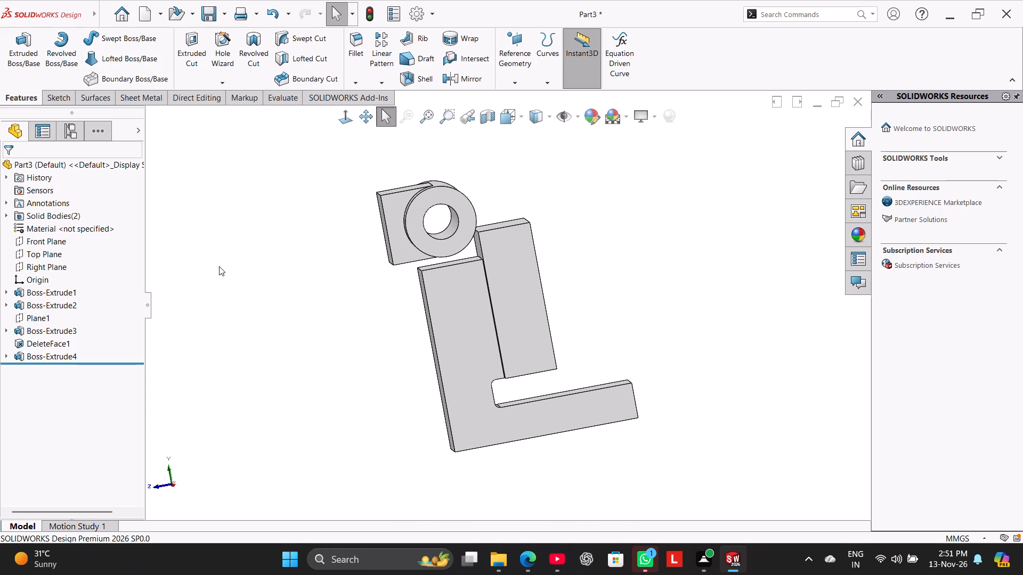
{"action": "right_click", "coordinate": [51, 294]}
{"action": "left_click", "coordinate": [86, 264]}
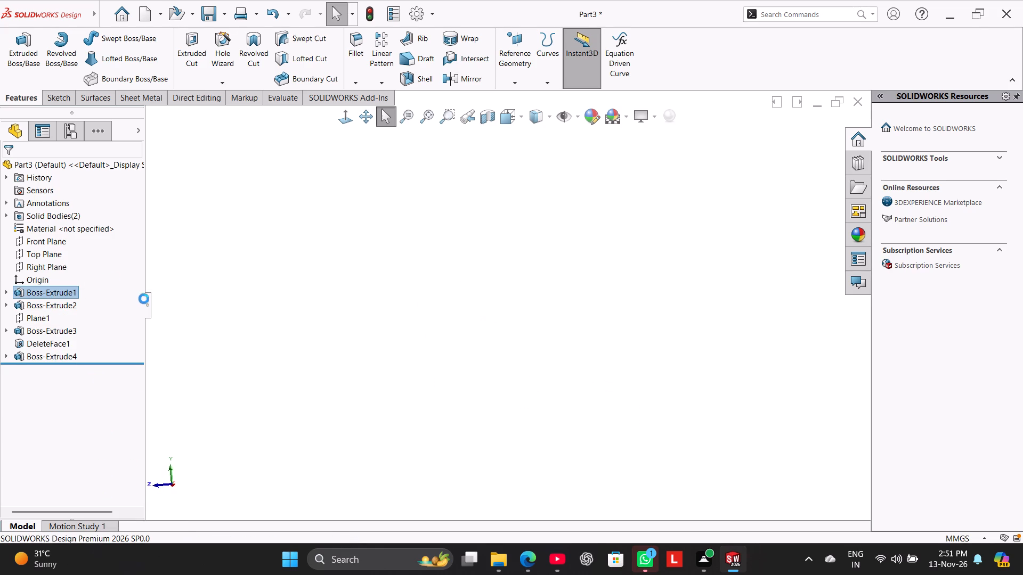
{"action": "scroll", "coordinate": [266, 308], "scroll_direction": "up", "scroll_amount": 2}
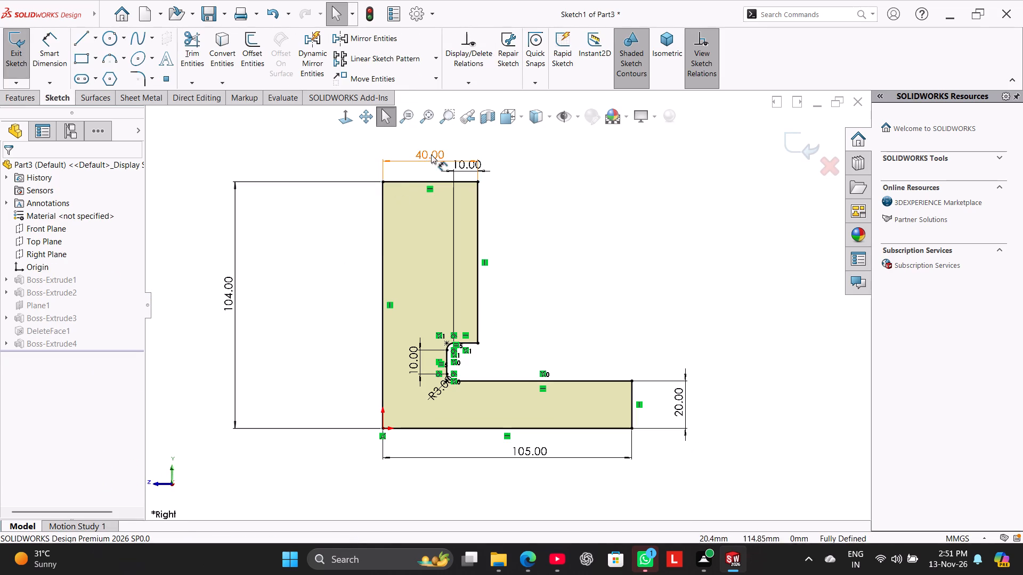
{"action": "double_click", "coordinate": [431, 154]}
{"action": "type", "text": "60"}
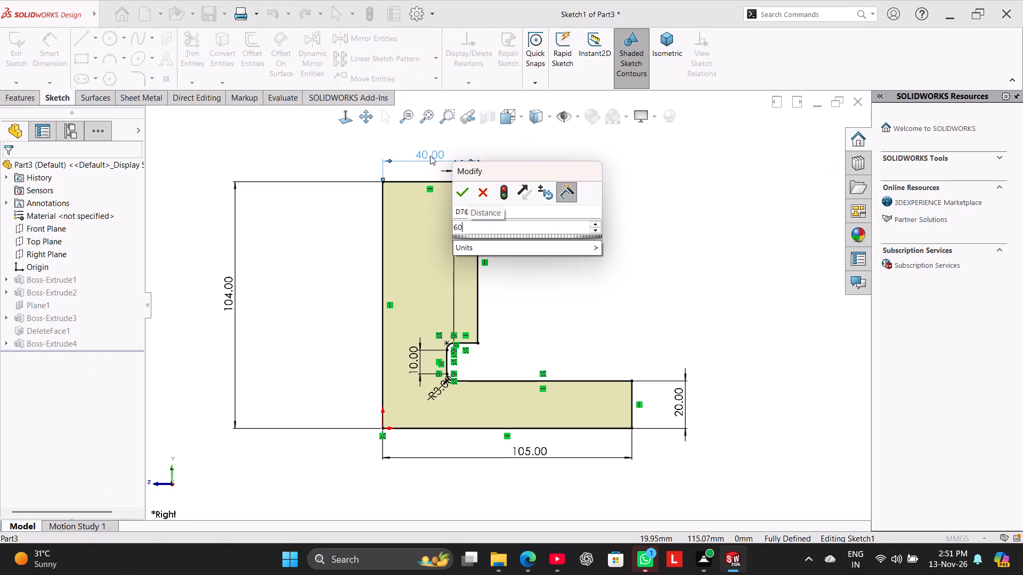
{"action": "key", "text": "Return"}
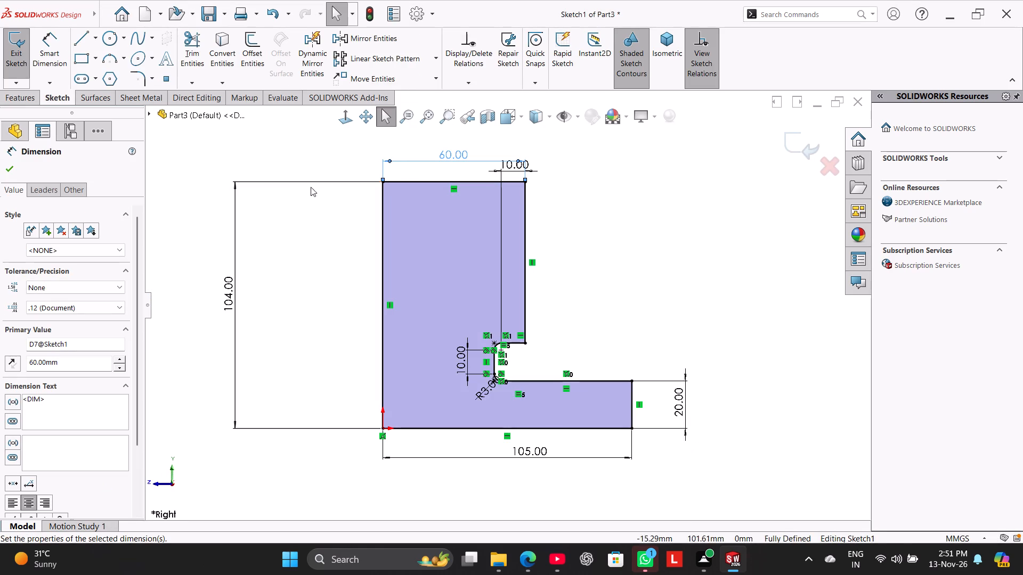
{"action": "left_click_drag", "start_coordinate": [10, 44], "coordinate": [24, 53]}
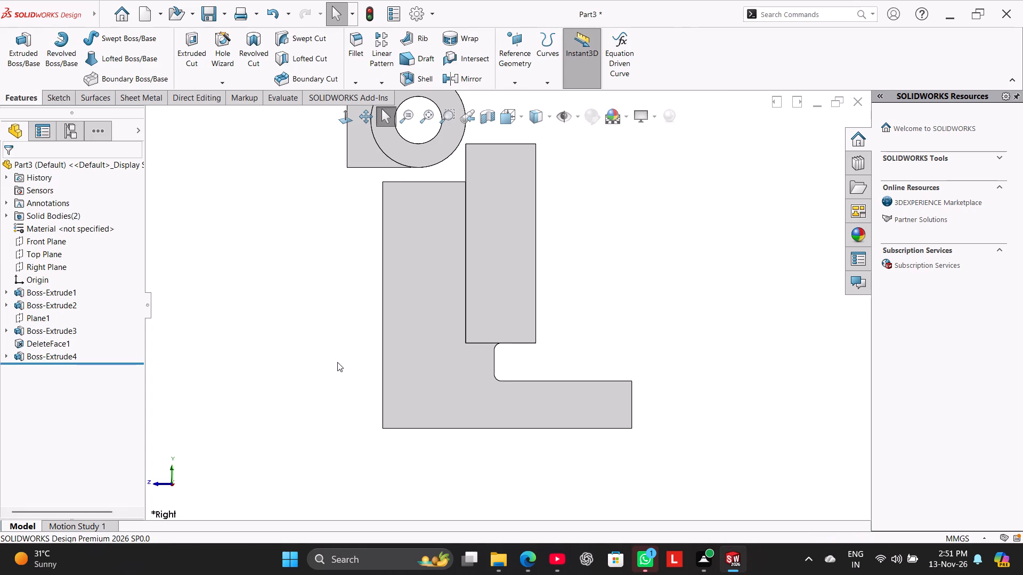
Start a sketch on the top face of the L-shaped body's upright and convert the face's outline into sketch lines.
{"action": "right_click_drag", "start_coordinate": [298, 371], "coordinate": [422, 295]}
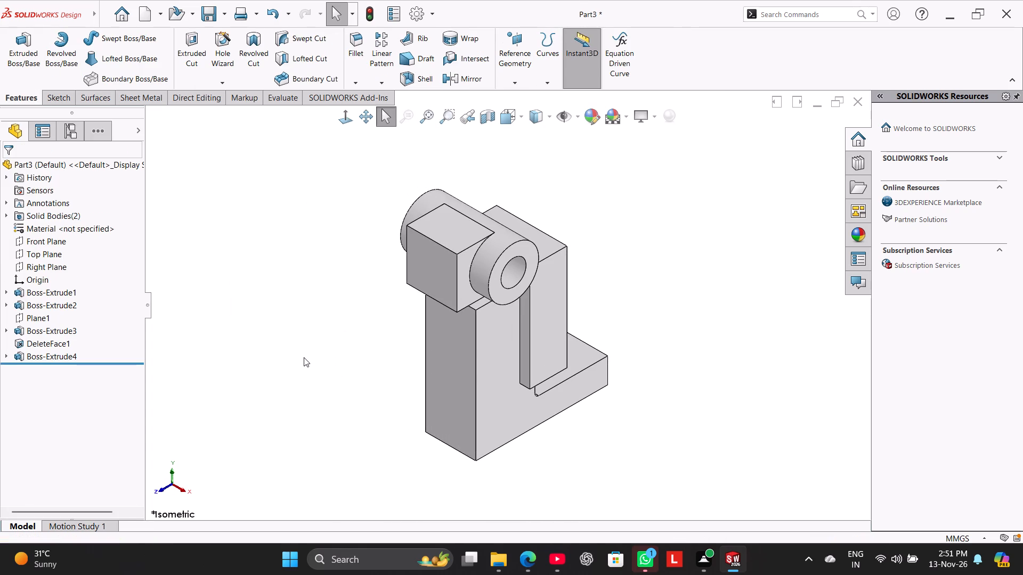
{"action": "middle_click_drag", "start_coordinate": [302, 356], "coordinate": [253, 265]}
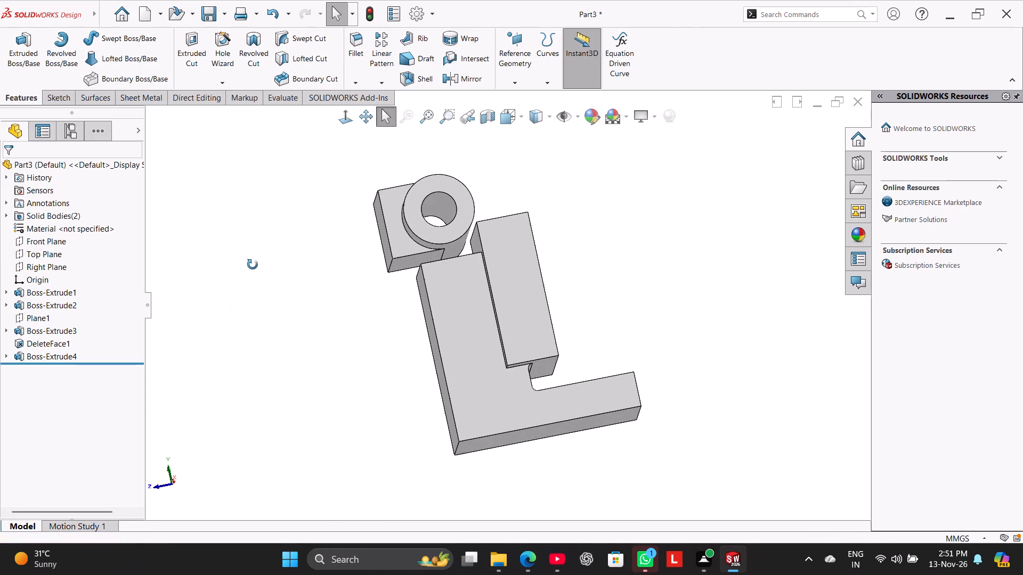
{"action": "middle_click_drag", "start_coordinate": [253, 265], "coordinate": [250, 282]}
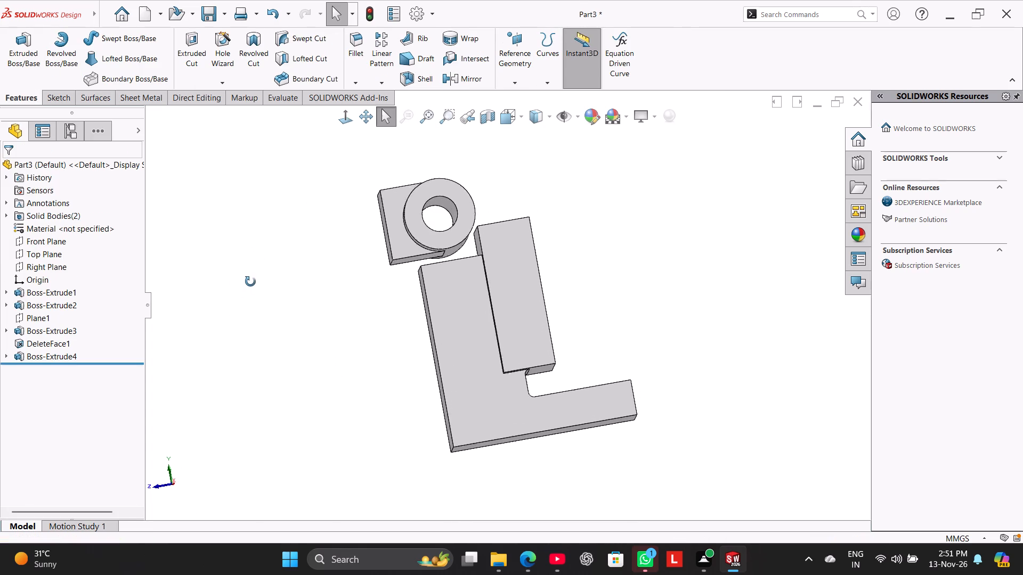
{"action": "middle_click_drag", "start_coordinate": [250, 282], "coordinate": [250, 293]}
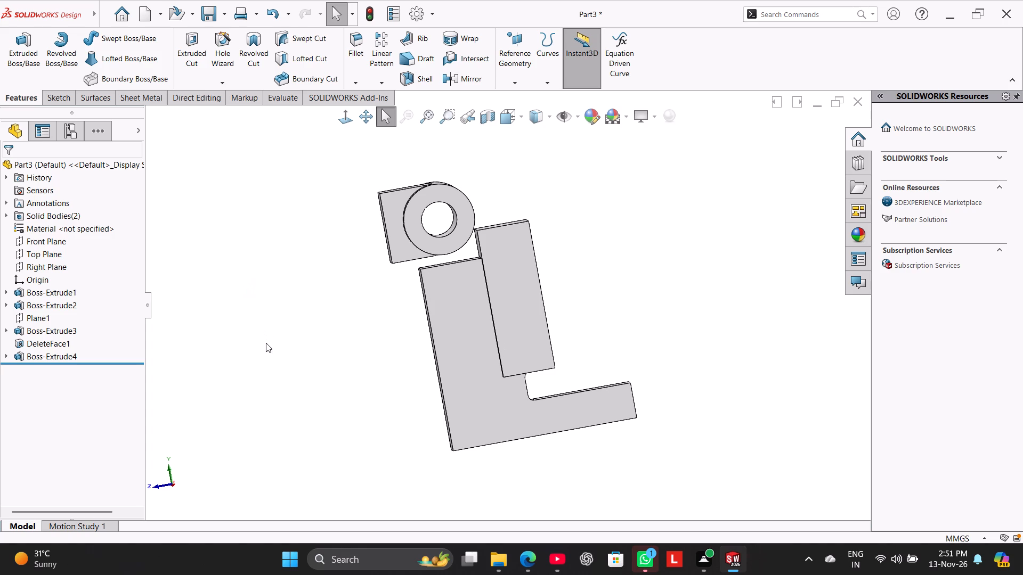
{"action": "middle_click_drag", "start_coordinate": [328, 349], "coordinate": [323, 346]}
{"action": "middle_click_drag", "start_coordinate": [323, 346], "coordinate": [326, 325]}
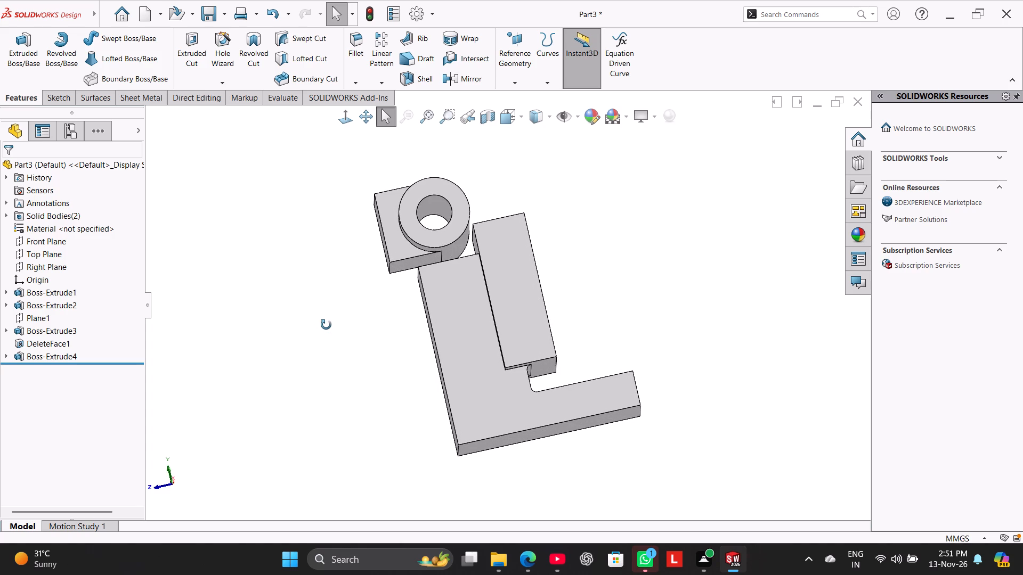
{"action": "middle_click_drag", "start_coordinate": [326, 325], "coordinate": [323, 323]}
{"action": "scroll", "coordinate": [489, 270], "scroll_direction": "down", "scroll_amount": 3}
{"action": "middle_click_drag", "start_coordinate": [464, 281], "coordinate": [478, 316]}
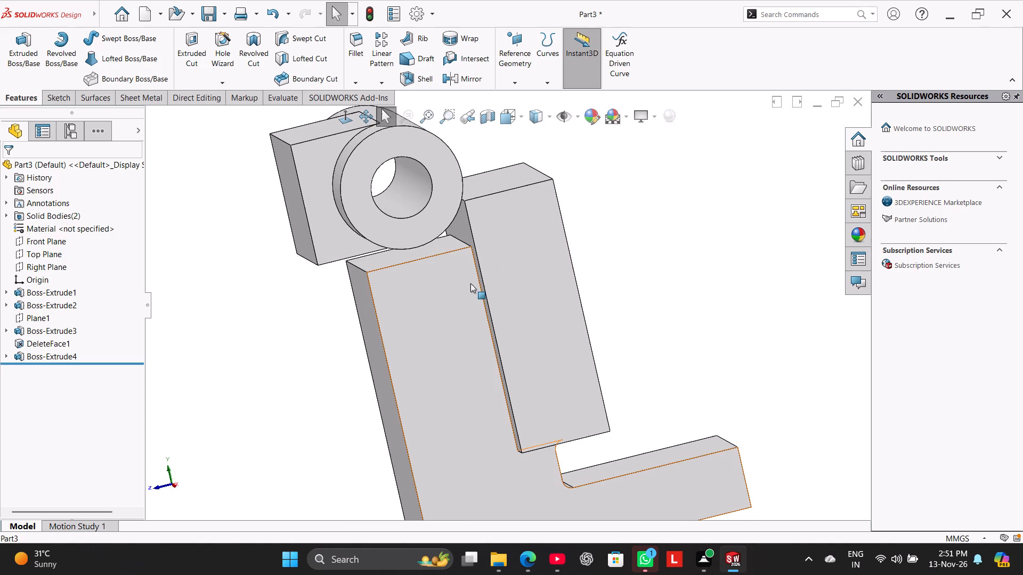
{"action": "left_click", "coordinate": [449, 240]}
{"action": "left_click", "coordinate": [497, 213]}
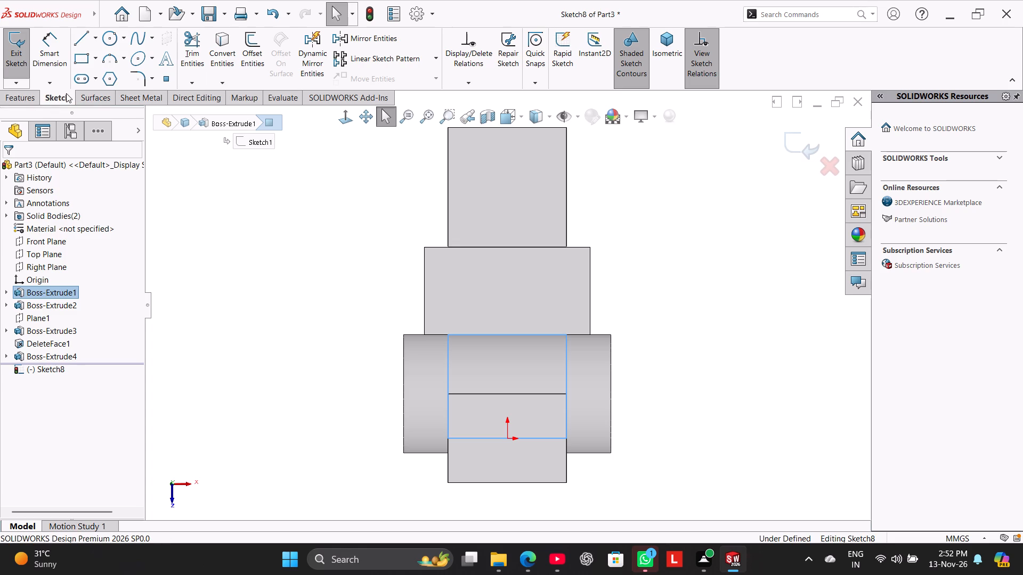
{"action": "left_click", "coordinate": [64, 100]}
{"action": "left_click", "coordinate": [228, 51]}
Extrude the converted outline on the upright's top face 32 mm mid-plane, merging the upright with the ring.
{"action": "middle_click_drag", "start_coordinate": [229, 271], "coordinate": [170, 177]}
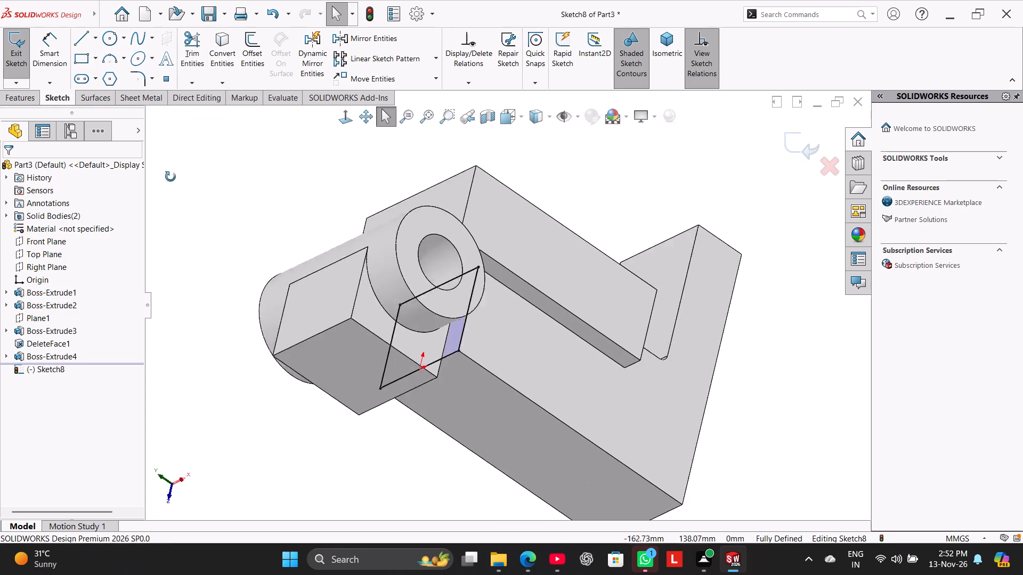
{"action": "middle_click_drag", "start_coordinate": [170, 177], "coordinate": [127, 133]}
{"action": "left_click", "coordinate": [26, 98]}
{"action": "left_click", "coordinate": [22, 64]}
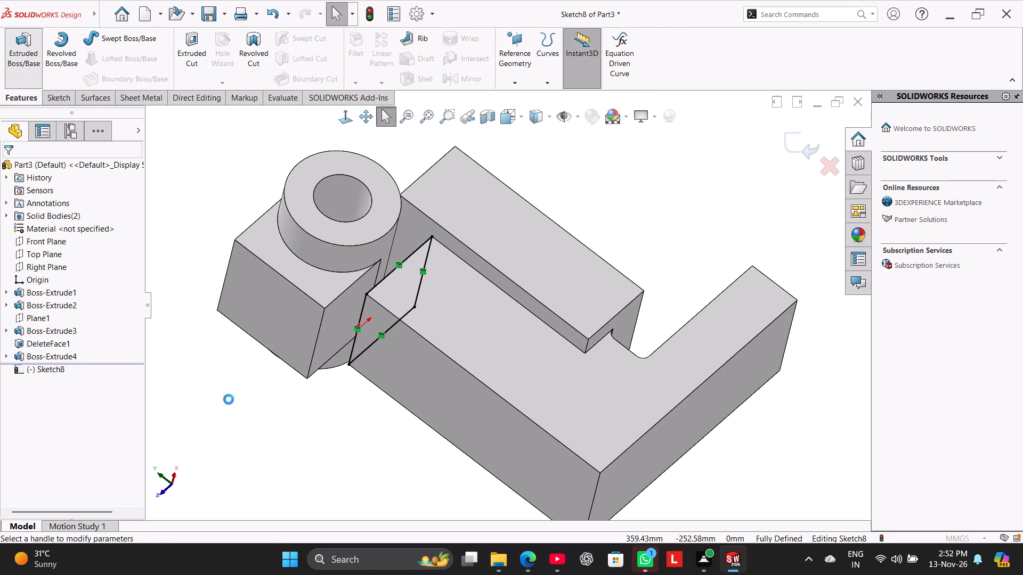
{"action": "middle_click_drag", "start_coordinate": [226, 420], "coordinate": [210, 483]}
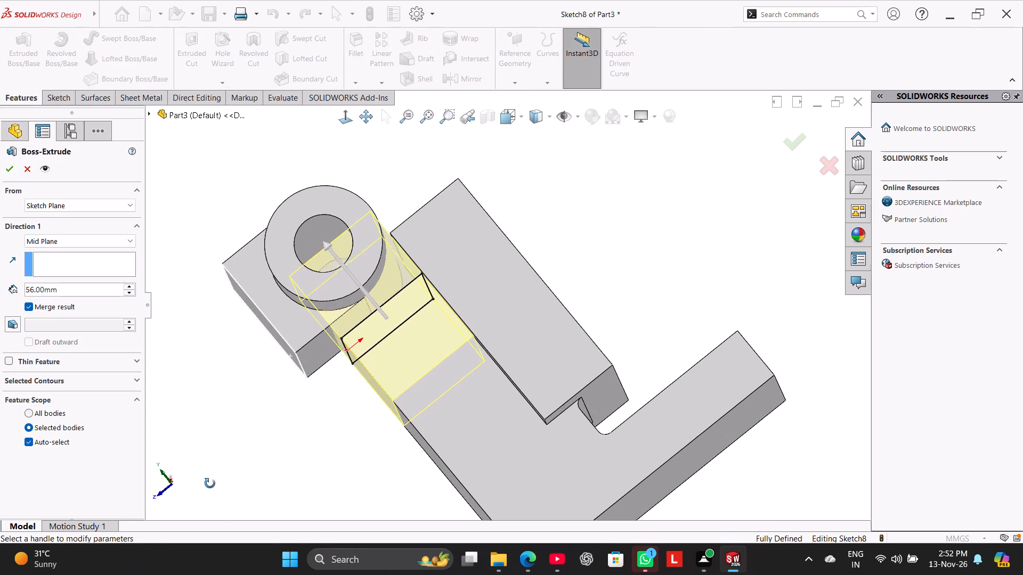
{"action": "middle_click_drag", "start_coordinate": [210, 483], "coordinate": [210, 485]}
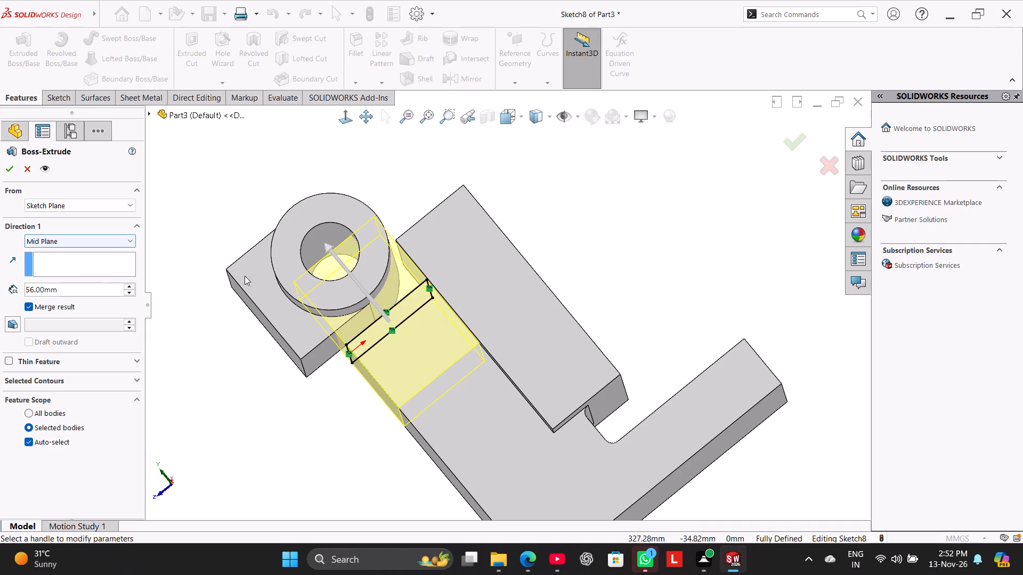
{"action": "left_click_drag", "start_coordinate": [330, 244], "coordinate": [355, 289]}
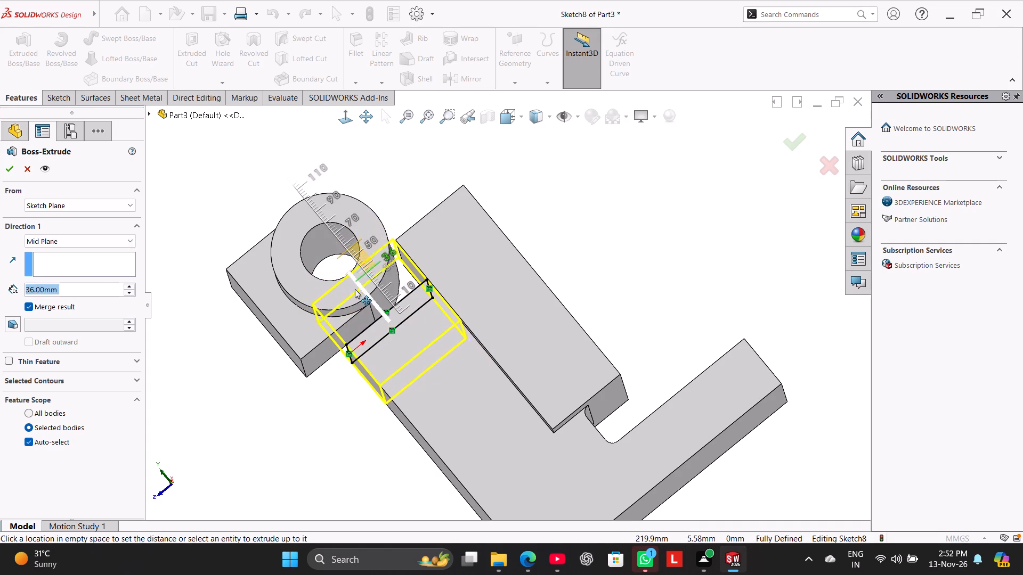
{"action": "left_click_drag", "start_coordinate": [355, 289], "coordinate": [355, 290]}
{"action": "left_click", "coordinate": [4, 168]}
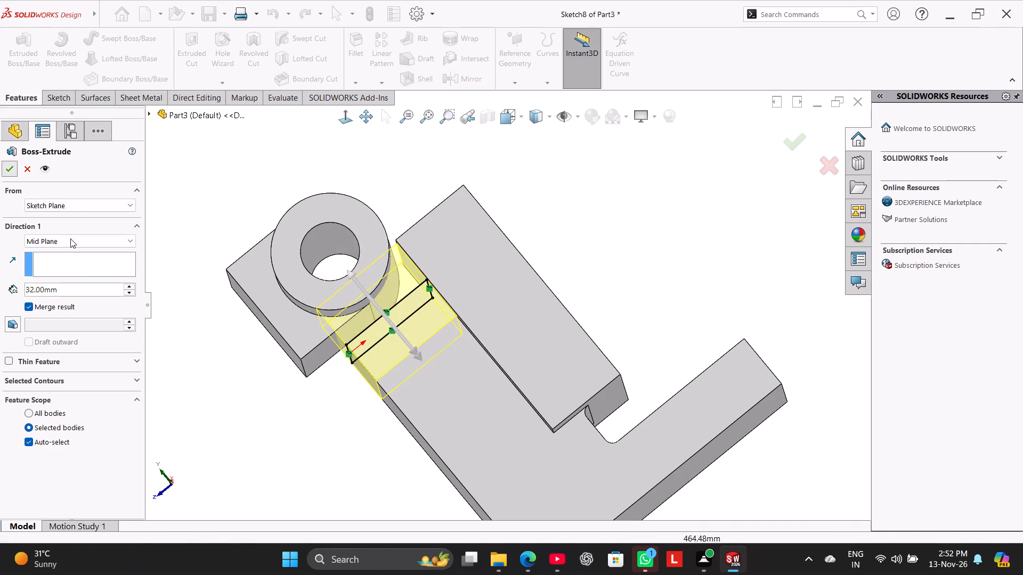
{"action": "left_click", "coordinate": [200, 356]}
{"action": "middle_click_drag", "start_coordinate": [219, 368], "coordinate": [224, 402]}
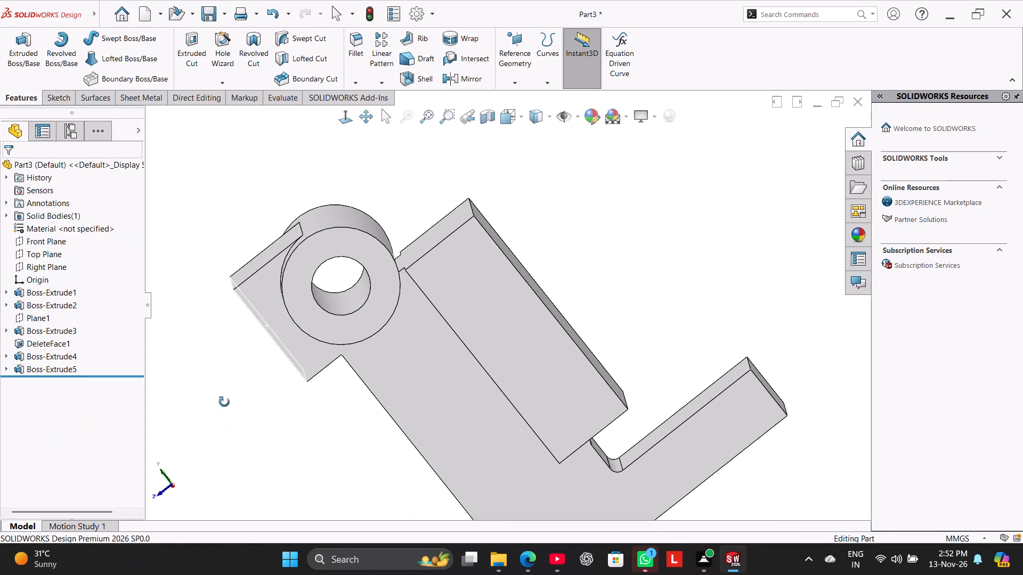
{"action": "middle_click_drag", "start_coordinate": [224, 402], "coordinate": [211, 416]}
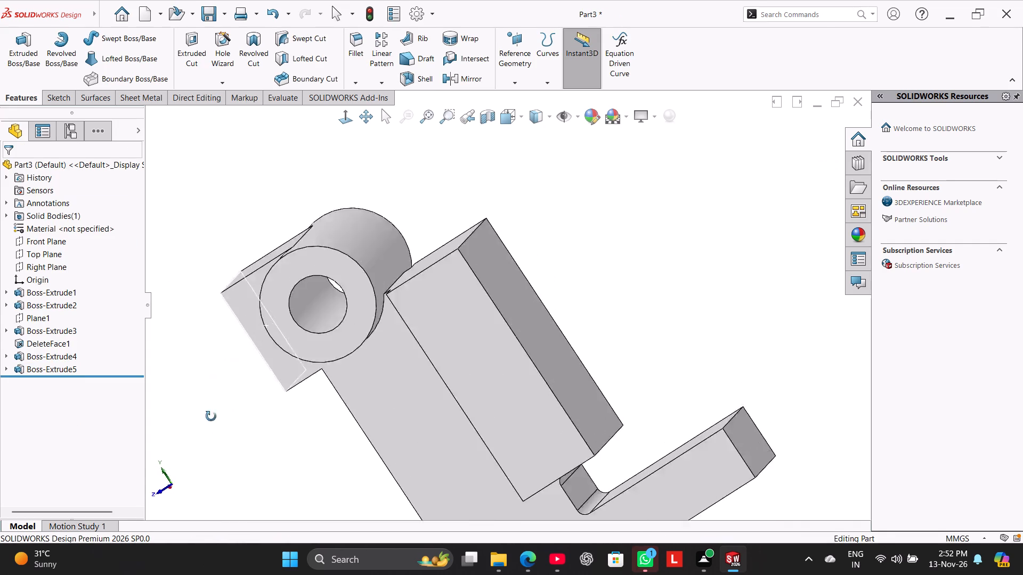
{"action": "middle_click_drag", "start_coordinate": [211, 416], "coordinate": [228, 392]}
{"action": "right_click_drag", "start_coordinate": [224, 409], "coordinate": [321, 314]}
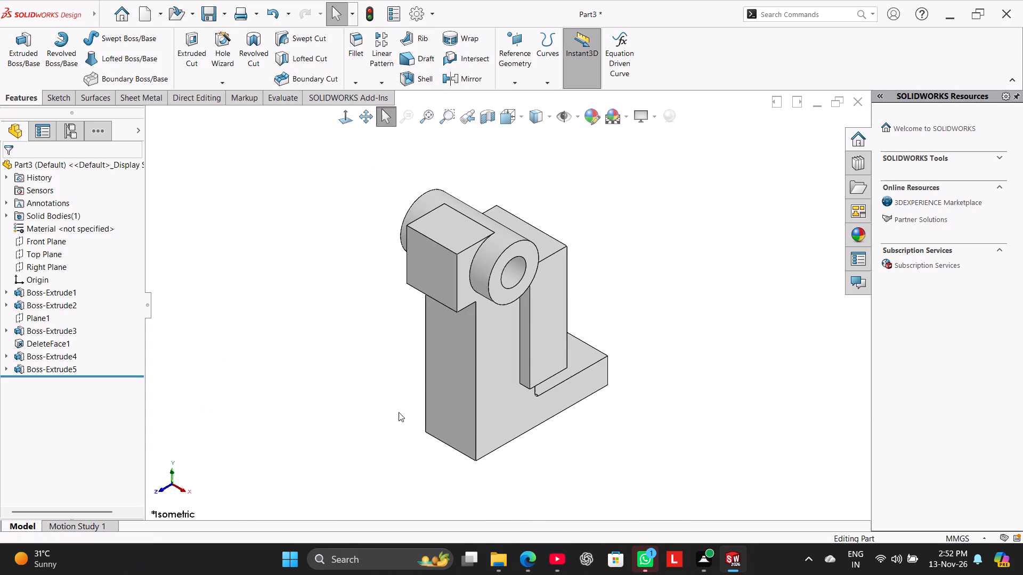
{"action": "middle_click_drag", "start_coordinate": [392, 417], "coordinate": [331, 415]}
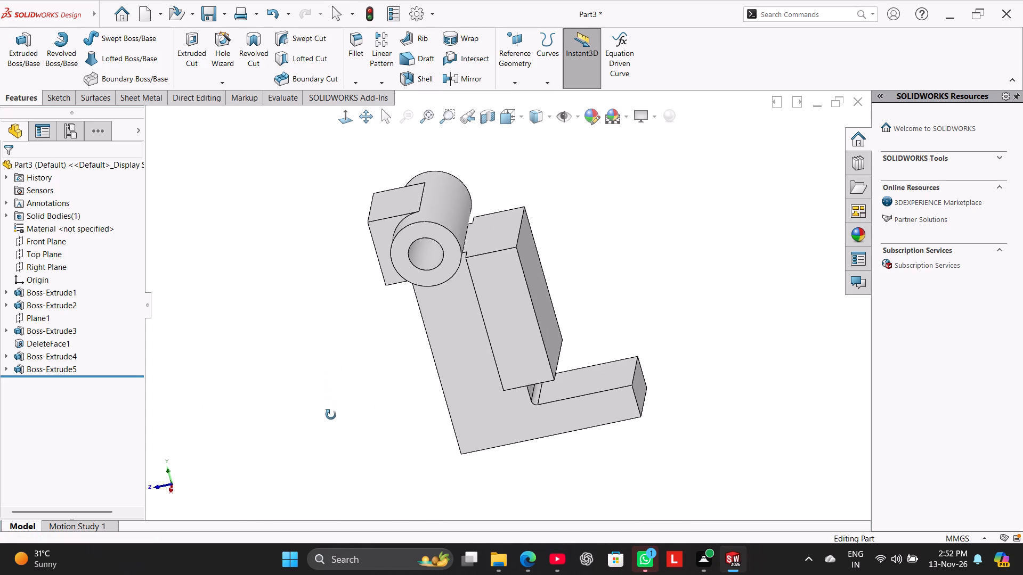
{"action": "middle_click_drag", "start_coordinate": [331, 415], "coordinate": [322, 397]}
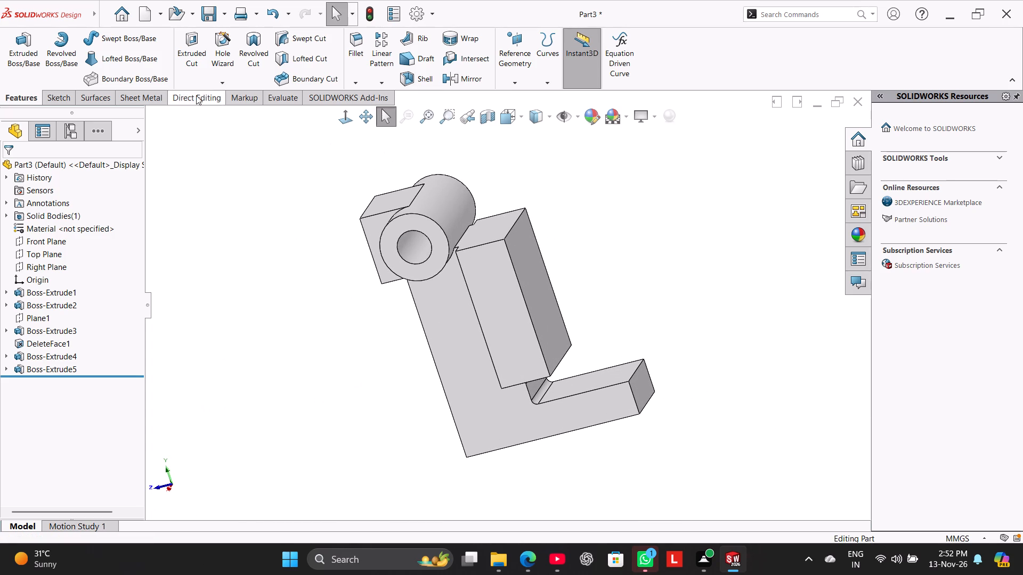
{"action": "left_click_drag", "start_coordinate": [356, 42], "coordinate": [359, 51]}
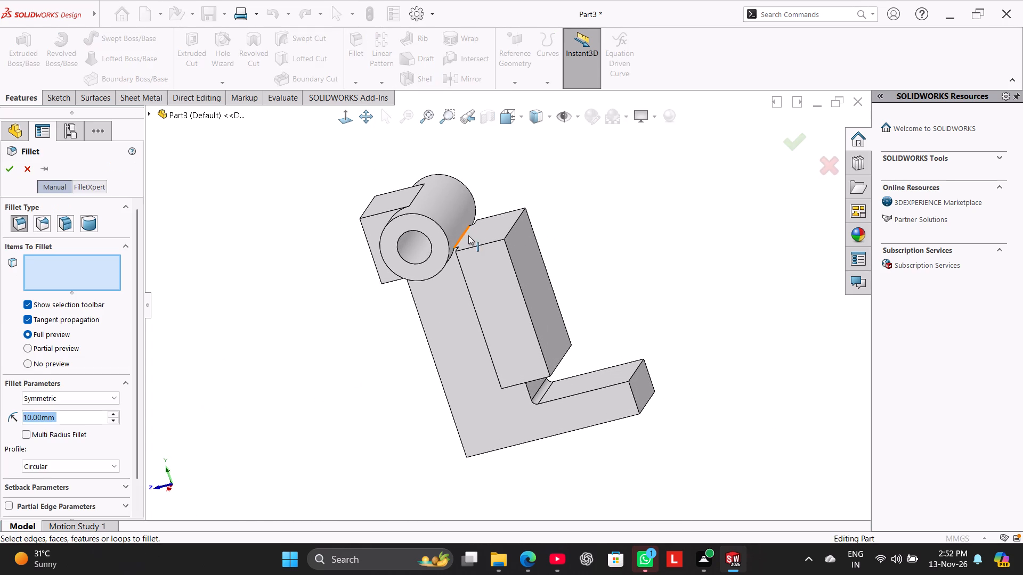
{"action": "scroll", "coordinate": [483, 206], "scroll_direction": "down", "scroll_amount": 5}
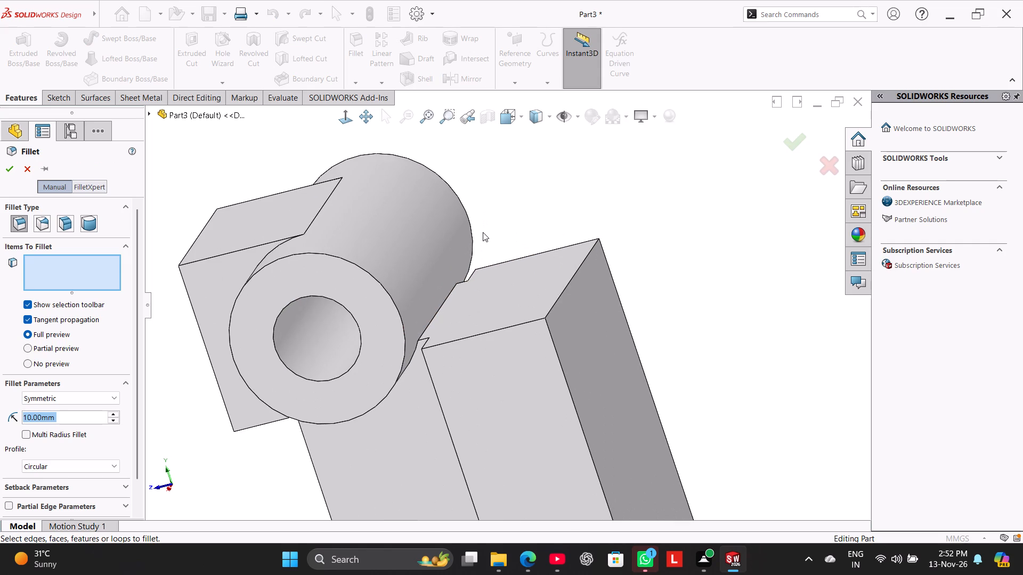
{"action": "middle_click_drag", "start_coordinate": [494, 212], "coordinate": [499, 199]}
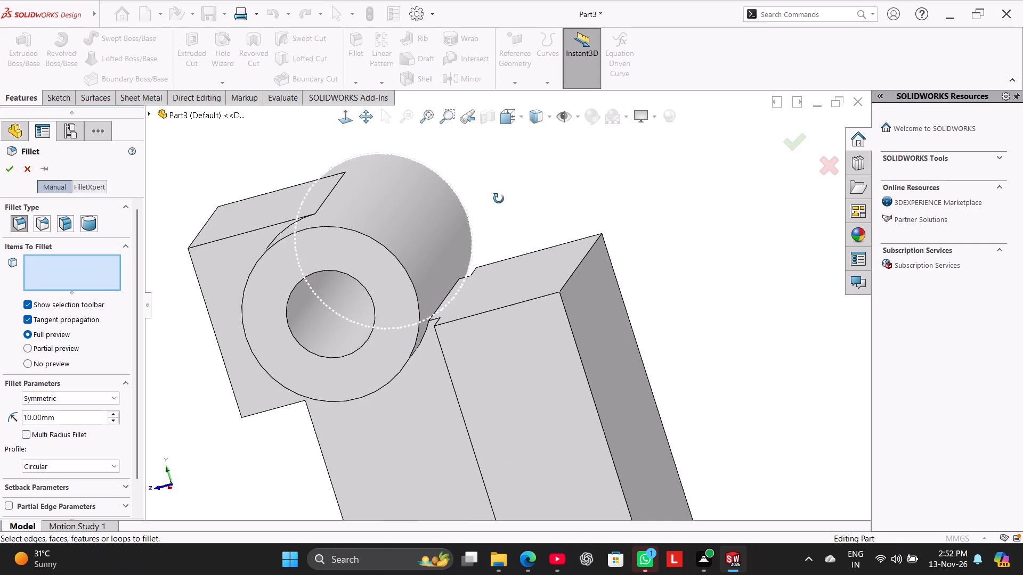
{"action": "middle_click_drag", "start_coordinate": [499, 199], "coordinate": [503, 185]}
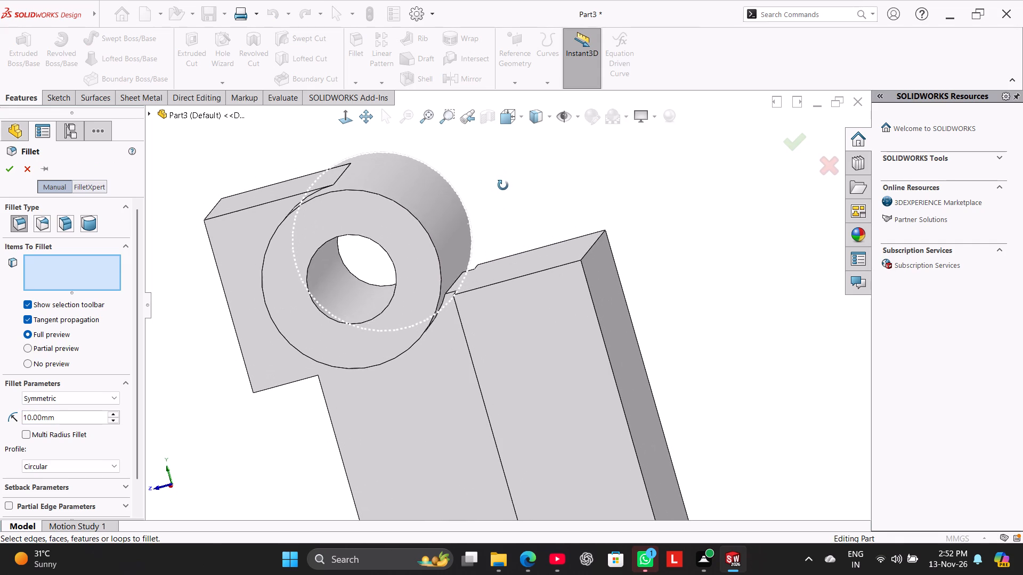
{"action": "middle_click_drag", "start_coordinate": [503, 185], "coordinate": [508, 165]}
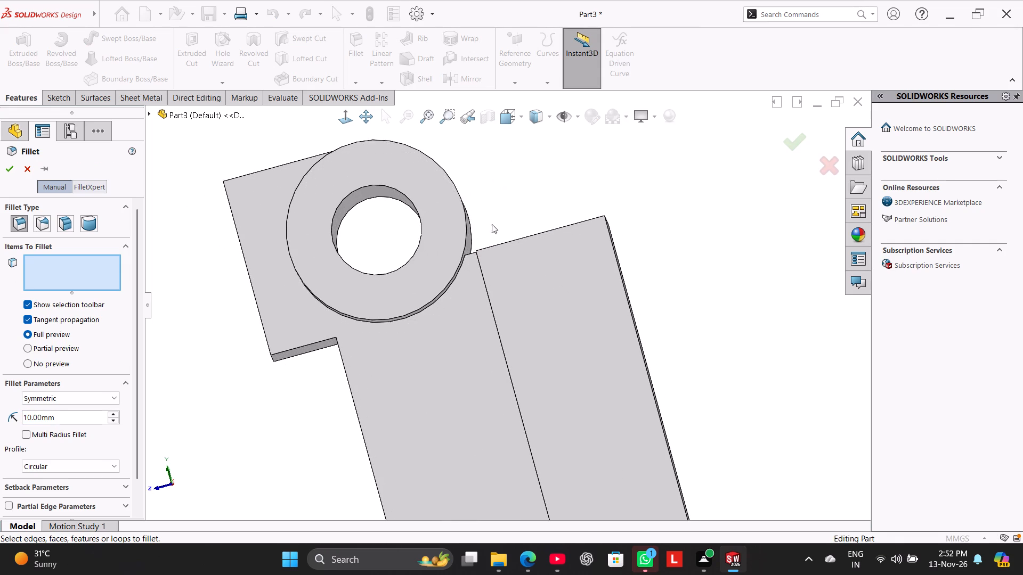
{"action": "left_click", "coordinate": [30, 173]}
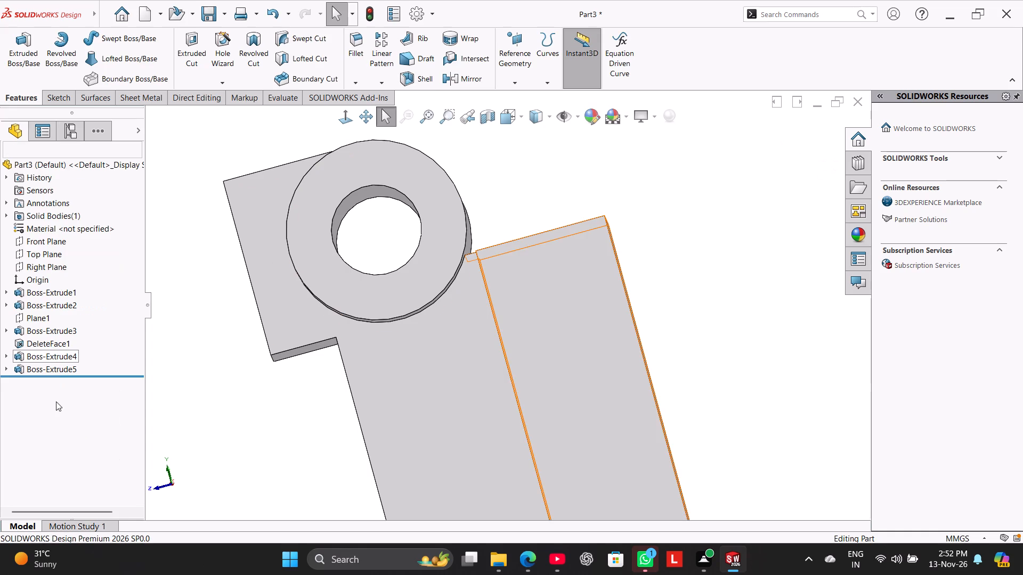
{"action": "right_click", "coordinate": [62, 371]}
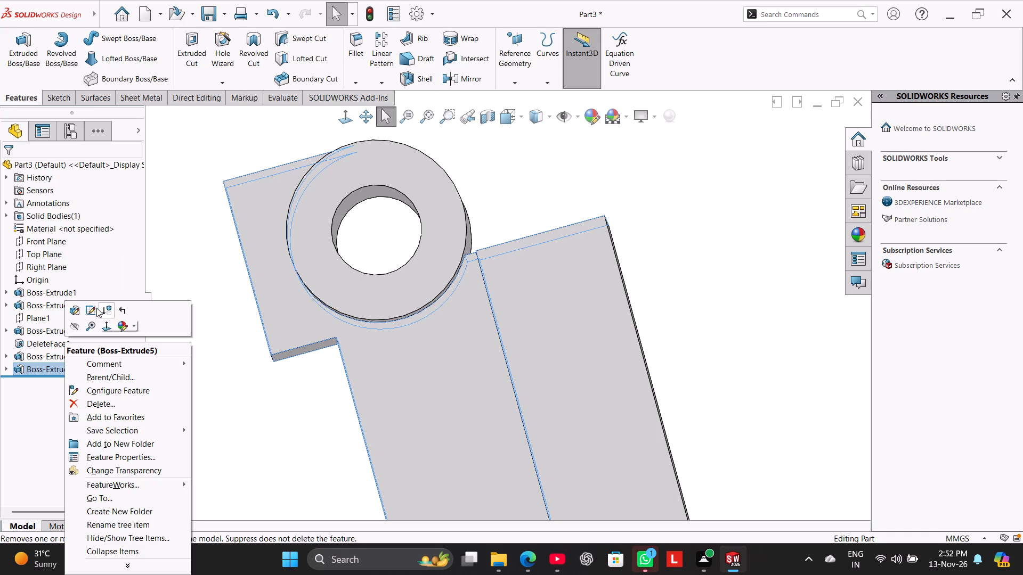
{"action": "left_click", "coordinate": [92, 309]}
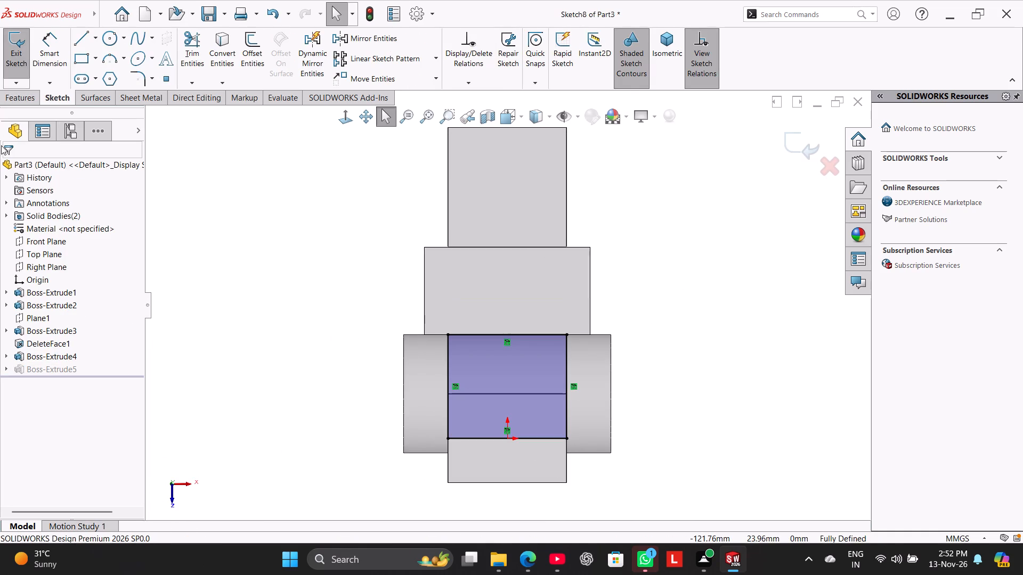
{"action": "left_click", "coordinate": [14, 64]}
In the tall boss's sketch, delete the inner side's tangent relation, move its upper inner corner onto the ring's outer circle, and rebuild.
{"action": "right_click", "coordinate": [64, 354]}
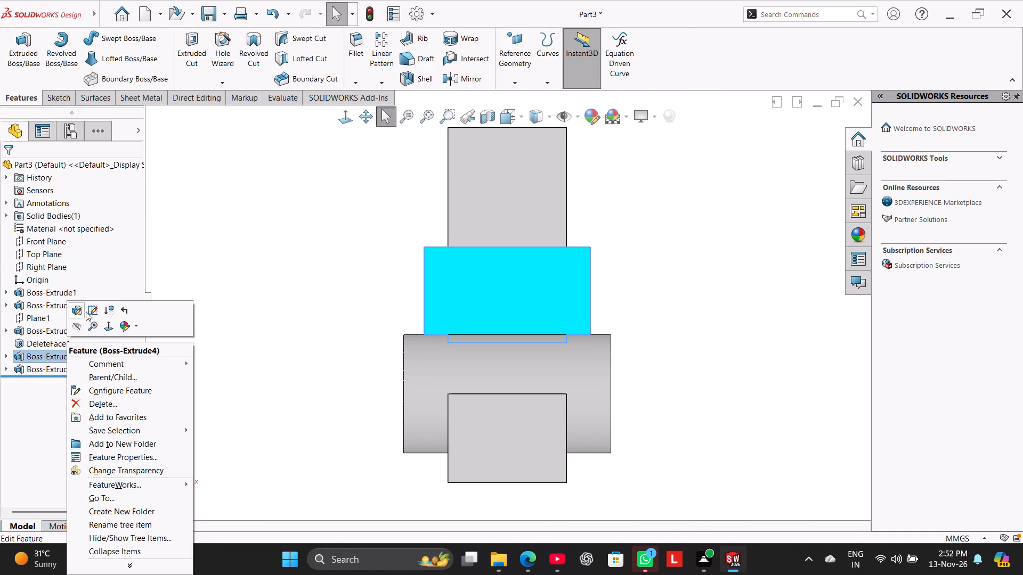
{"action": "left_click", "coordinate": [92, 311]}
{"action": "scroll", "coordinate": [464, 247], "scroll_direction": "down", "scroll_amount": 2}
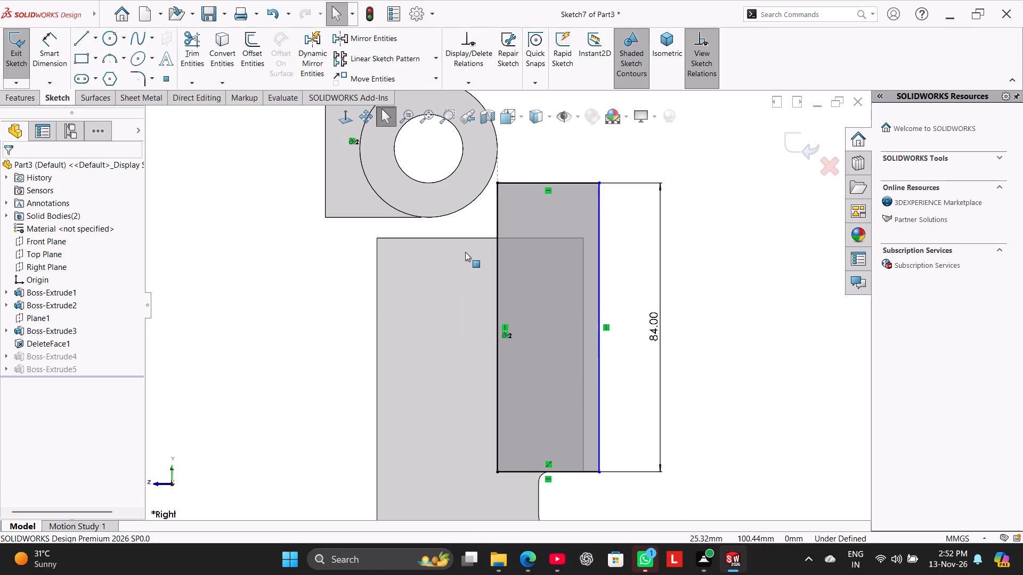
{"action": "right_click", "coordinate": [505, 335]}
{"action": "left_click", "coordinate": [543, 482]}
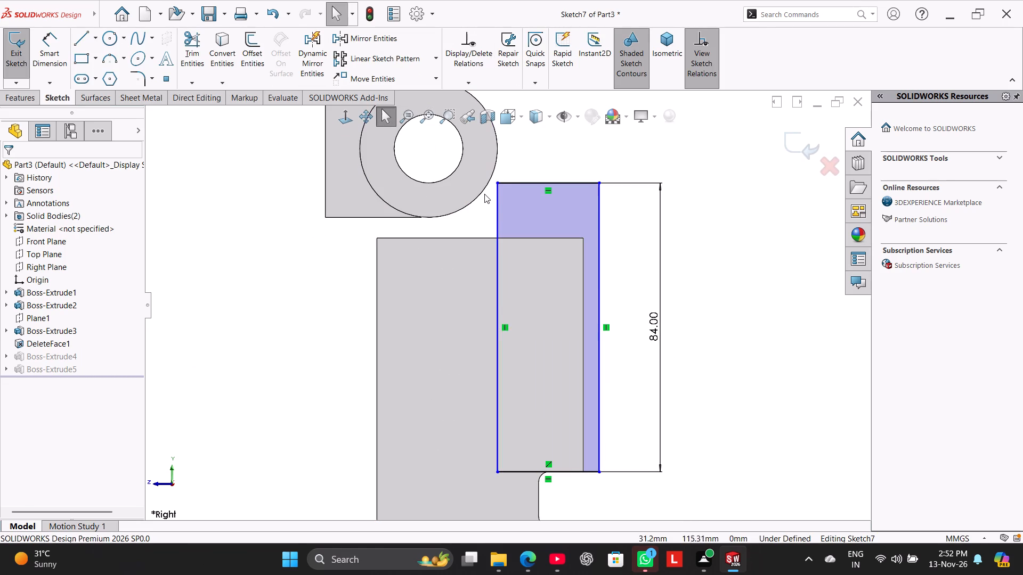
{"action": "left_click_drag", "start_coordinate": [498, 183], "coordinate": [486, 185]}
{"action": "left_click", "coordinate": [199, 198]}
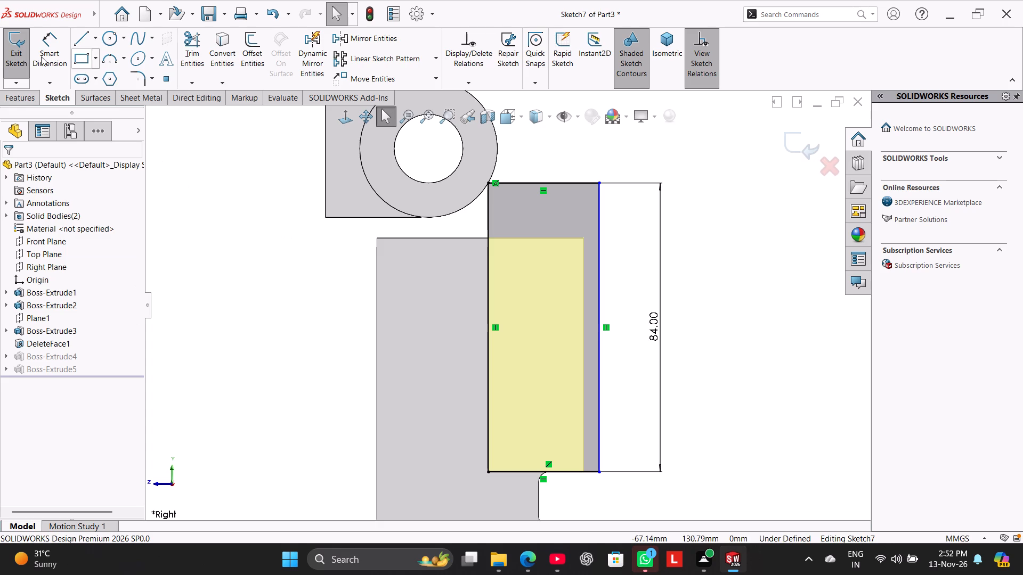
{"action": "left_click", "coordinate": [3, 56]}
{"action": "left_click", "coordinate": [388, 94]}
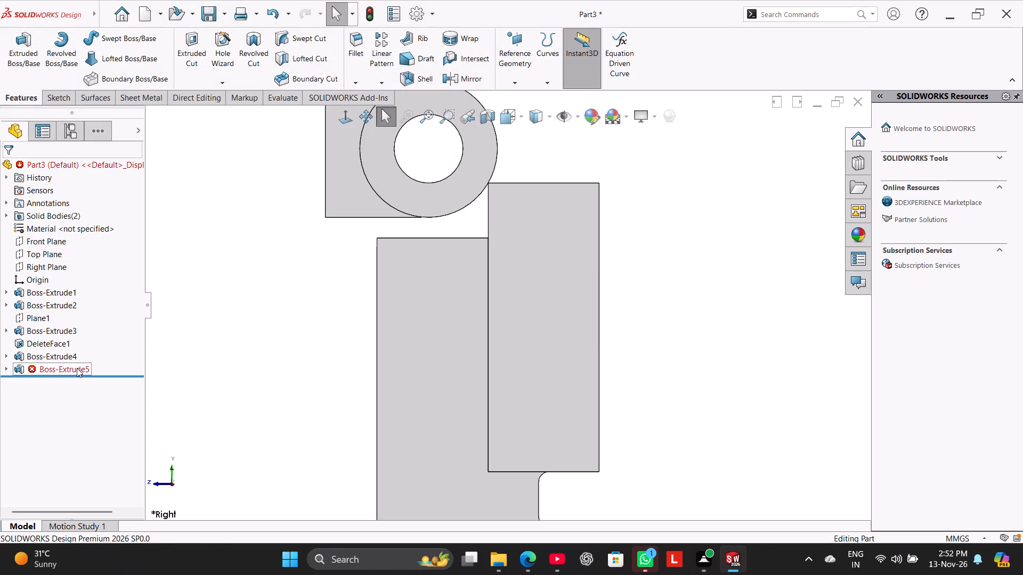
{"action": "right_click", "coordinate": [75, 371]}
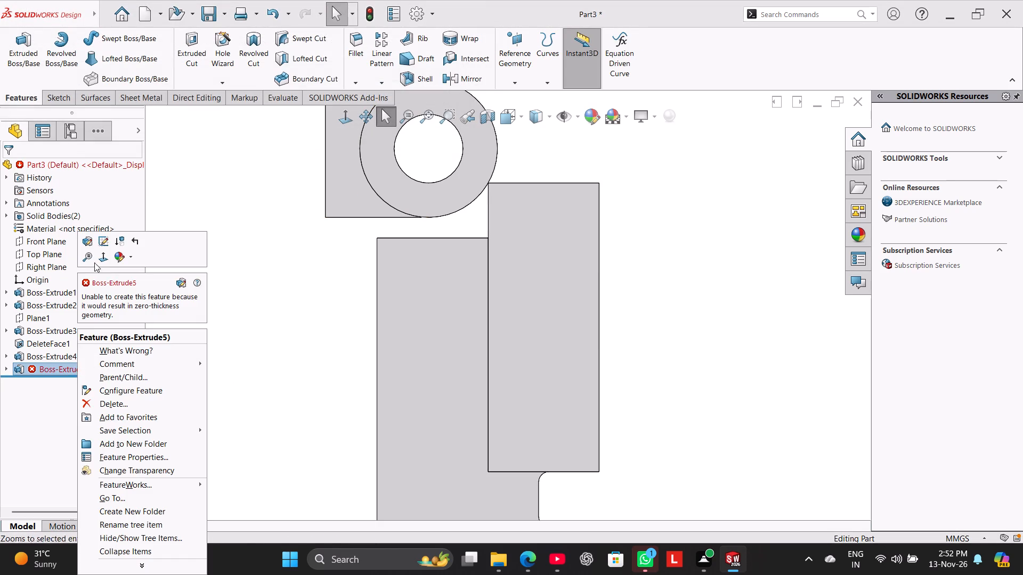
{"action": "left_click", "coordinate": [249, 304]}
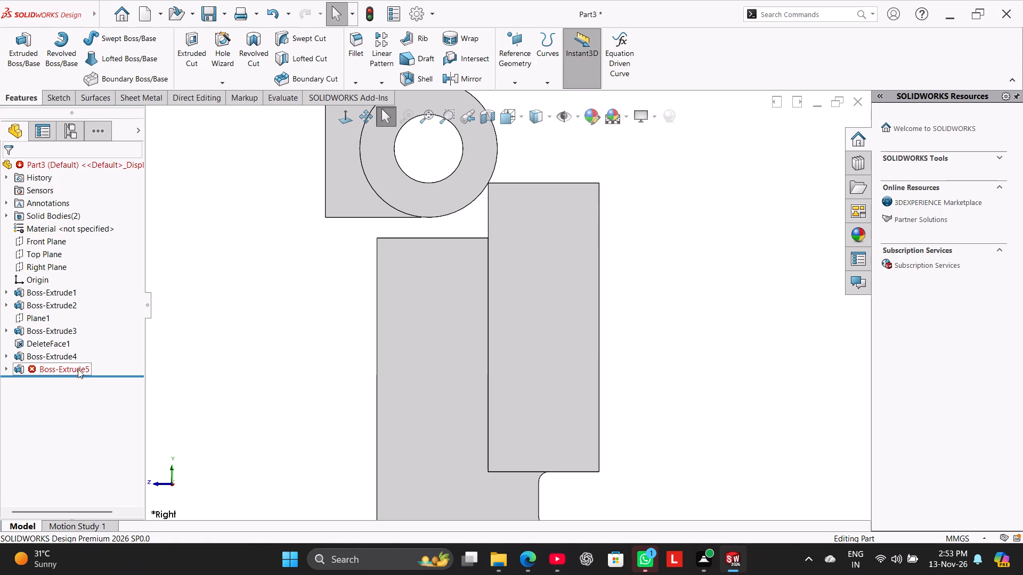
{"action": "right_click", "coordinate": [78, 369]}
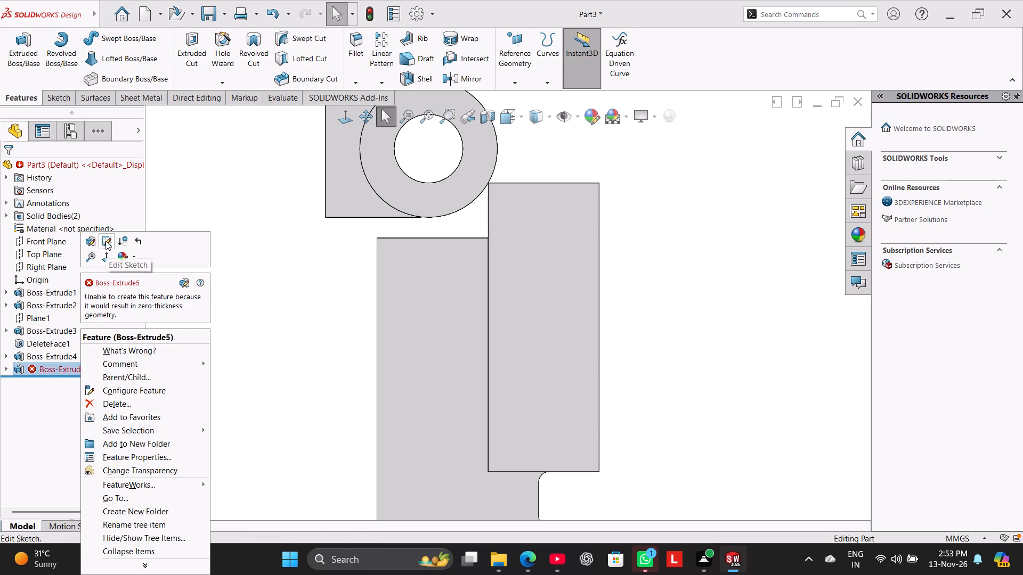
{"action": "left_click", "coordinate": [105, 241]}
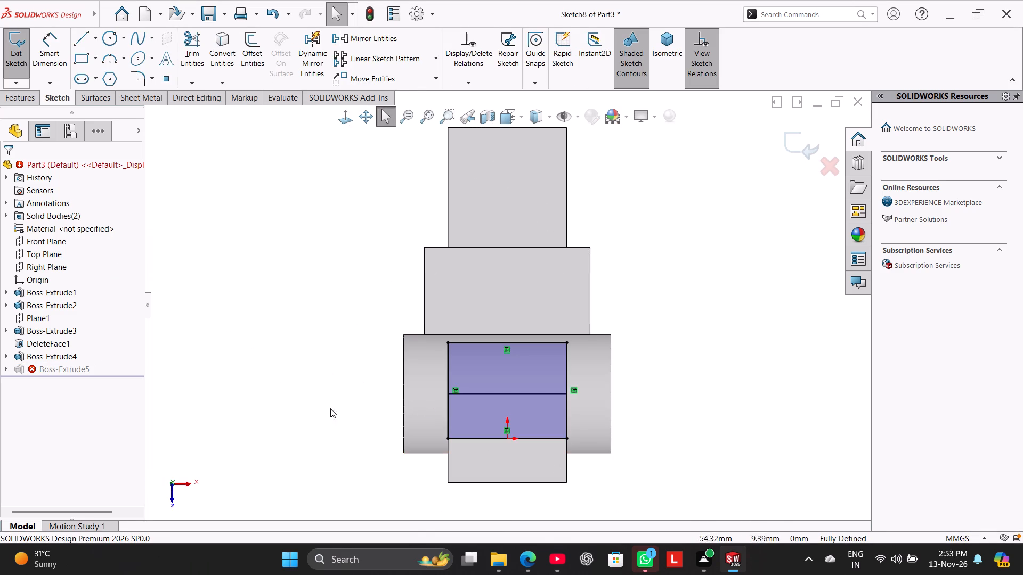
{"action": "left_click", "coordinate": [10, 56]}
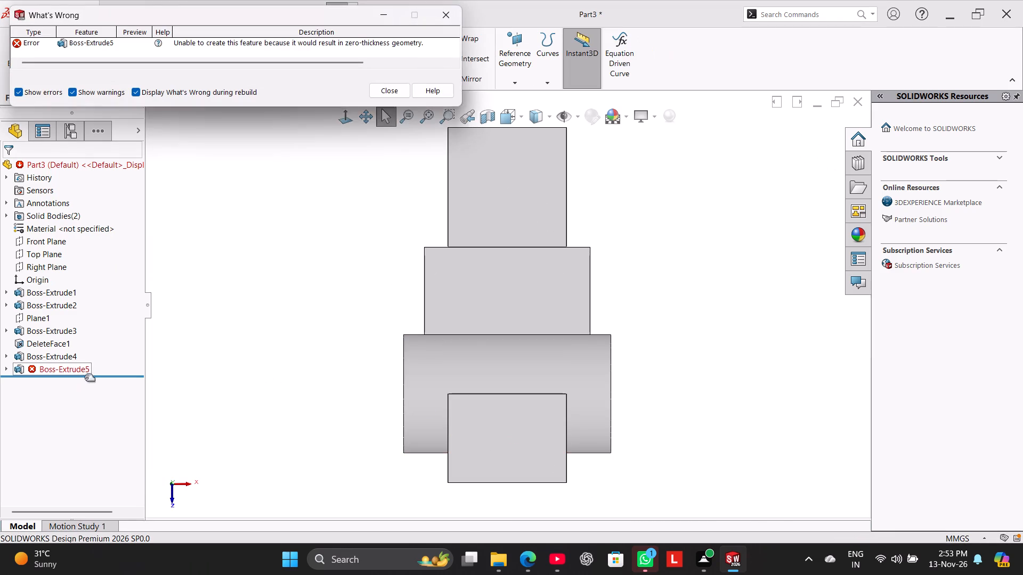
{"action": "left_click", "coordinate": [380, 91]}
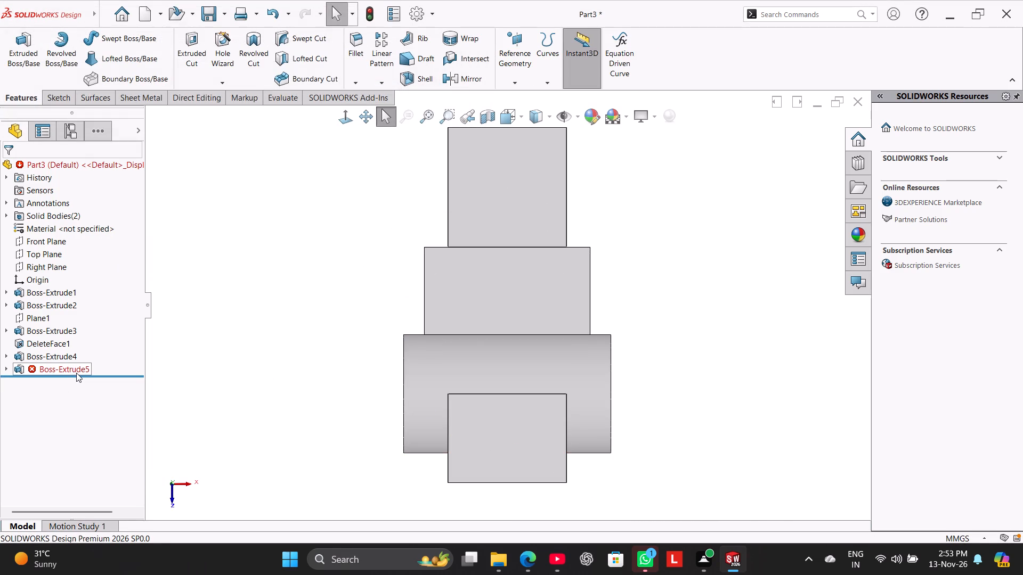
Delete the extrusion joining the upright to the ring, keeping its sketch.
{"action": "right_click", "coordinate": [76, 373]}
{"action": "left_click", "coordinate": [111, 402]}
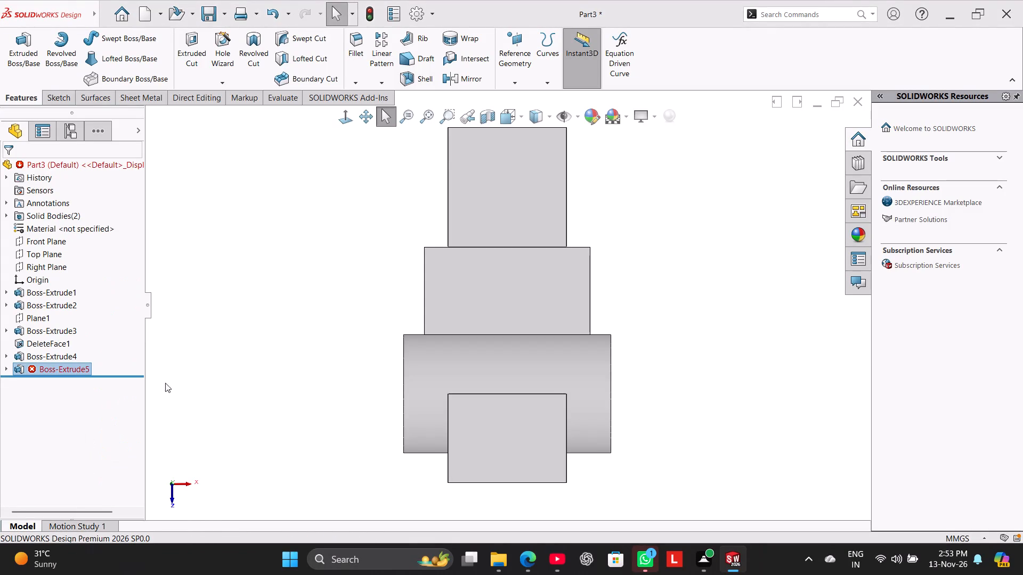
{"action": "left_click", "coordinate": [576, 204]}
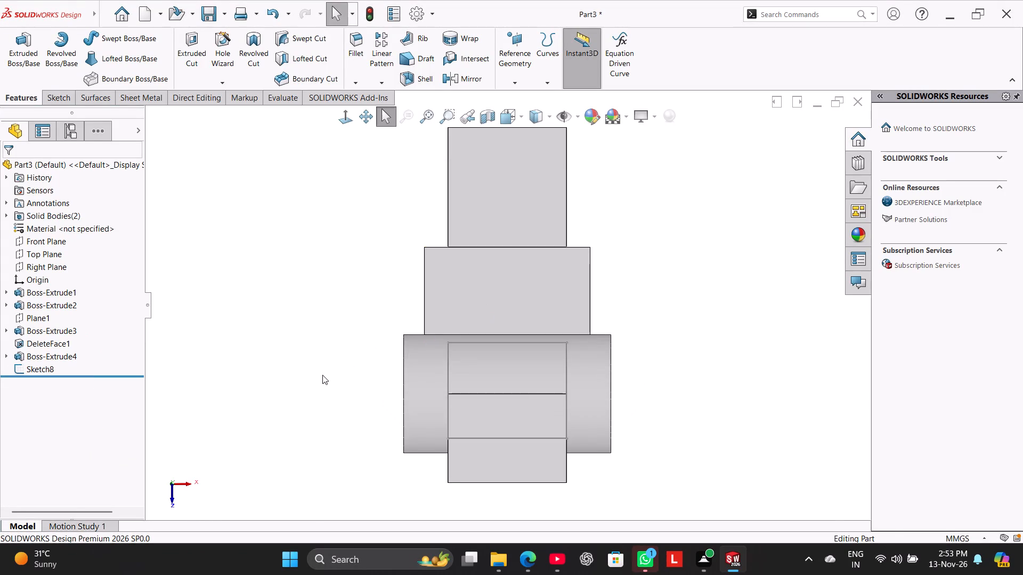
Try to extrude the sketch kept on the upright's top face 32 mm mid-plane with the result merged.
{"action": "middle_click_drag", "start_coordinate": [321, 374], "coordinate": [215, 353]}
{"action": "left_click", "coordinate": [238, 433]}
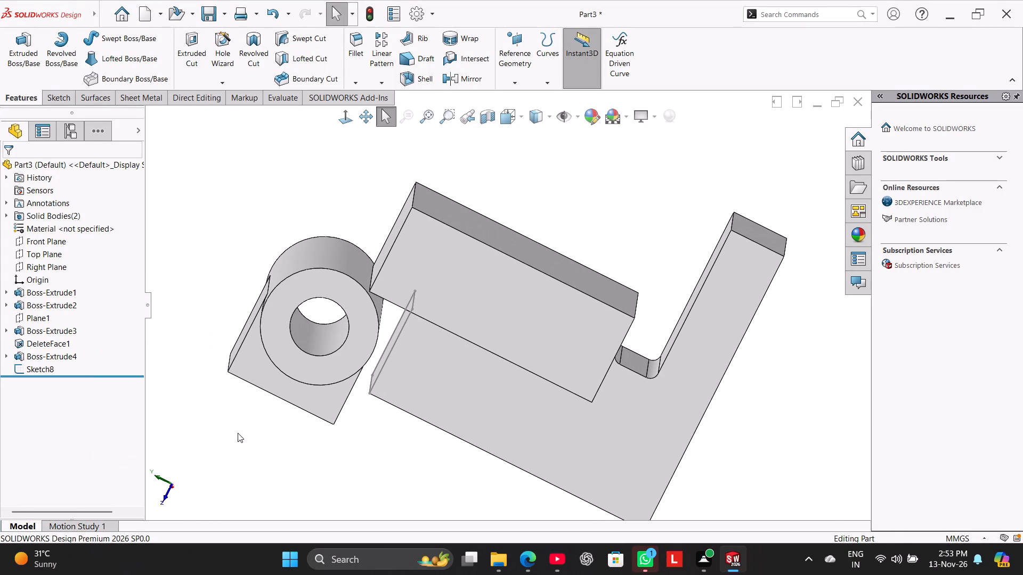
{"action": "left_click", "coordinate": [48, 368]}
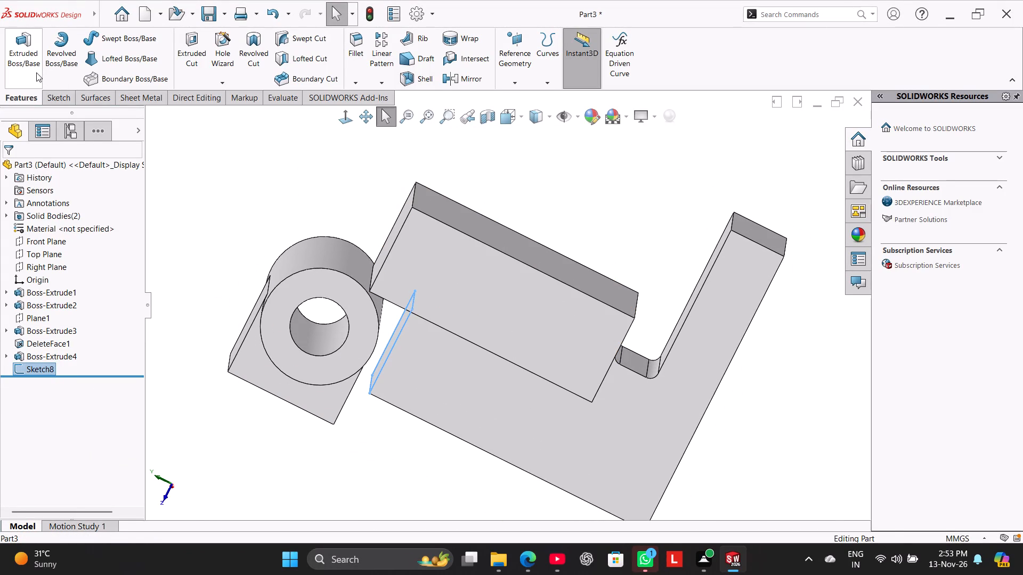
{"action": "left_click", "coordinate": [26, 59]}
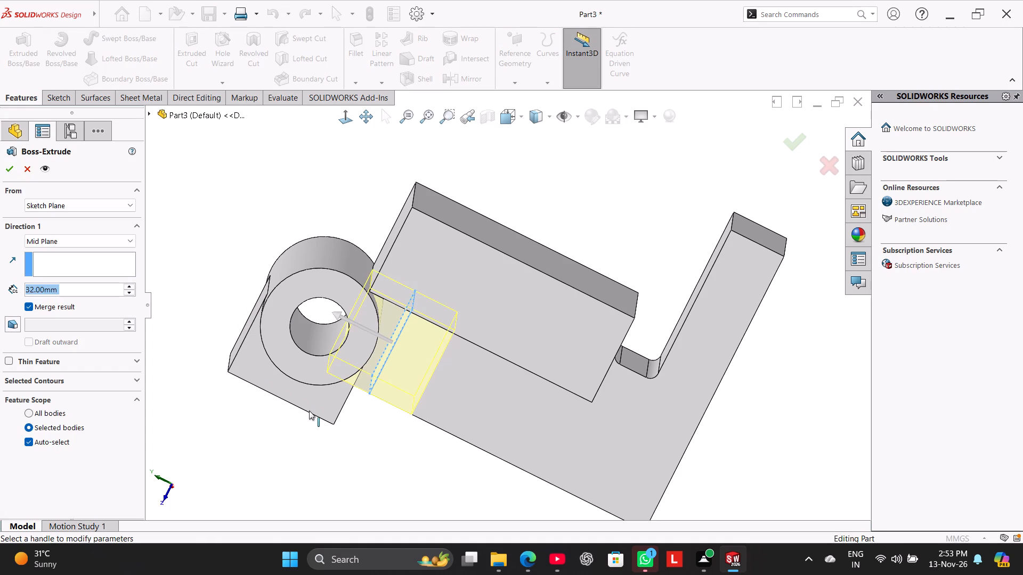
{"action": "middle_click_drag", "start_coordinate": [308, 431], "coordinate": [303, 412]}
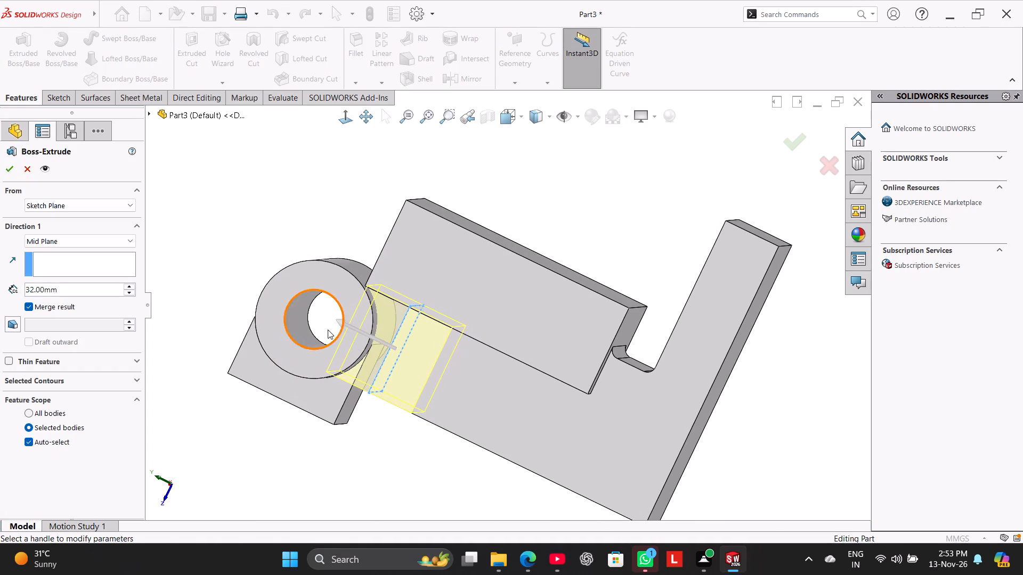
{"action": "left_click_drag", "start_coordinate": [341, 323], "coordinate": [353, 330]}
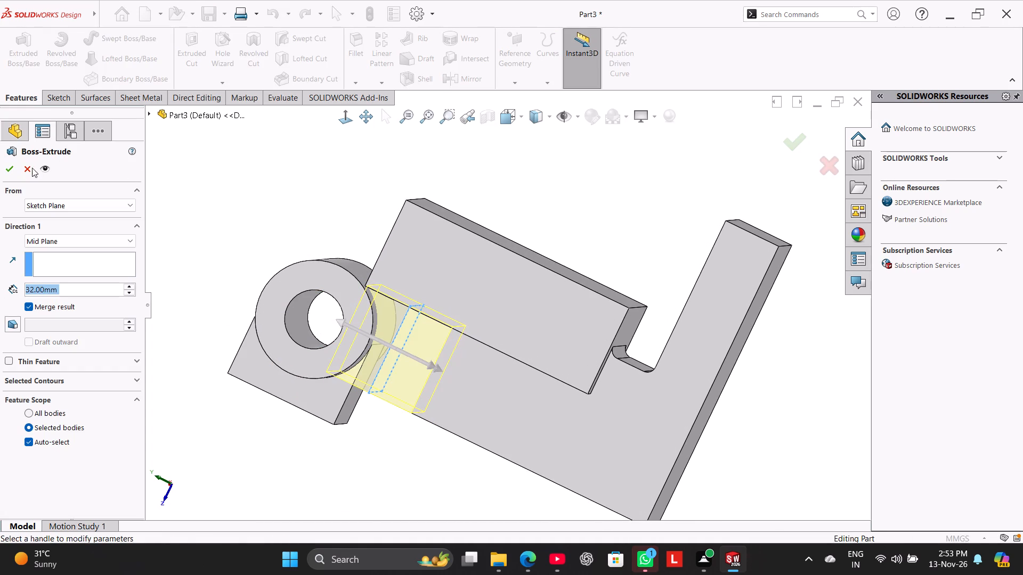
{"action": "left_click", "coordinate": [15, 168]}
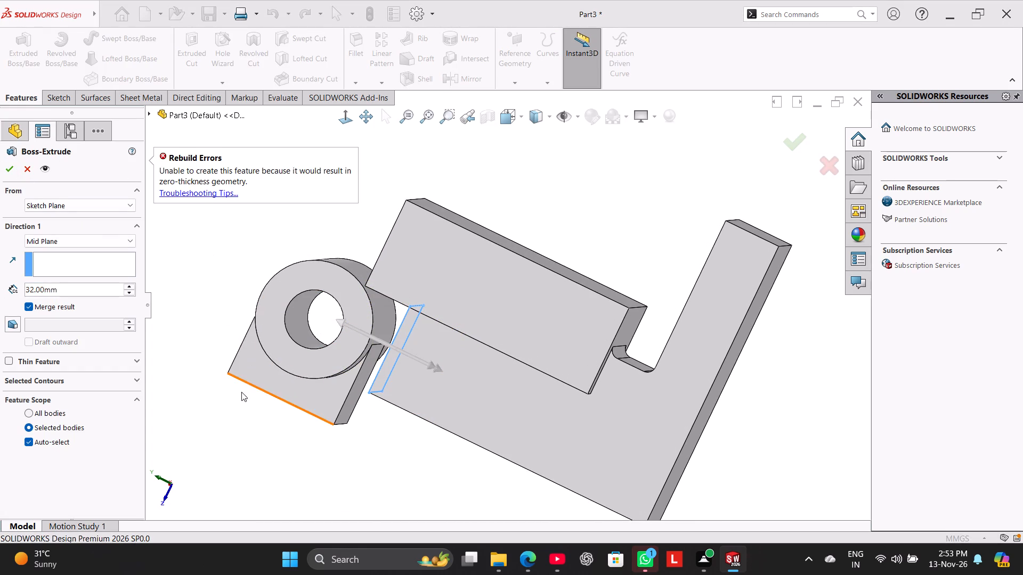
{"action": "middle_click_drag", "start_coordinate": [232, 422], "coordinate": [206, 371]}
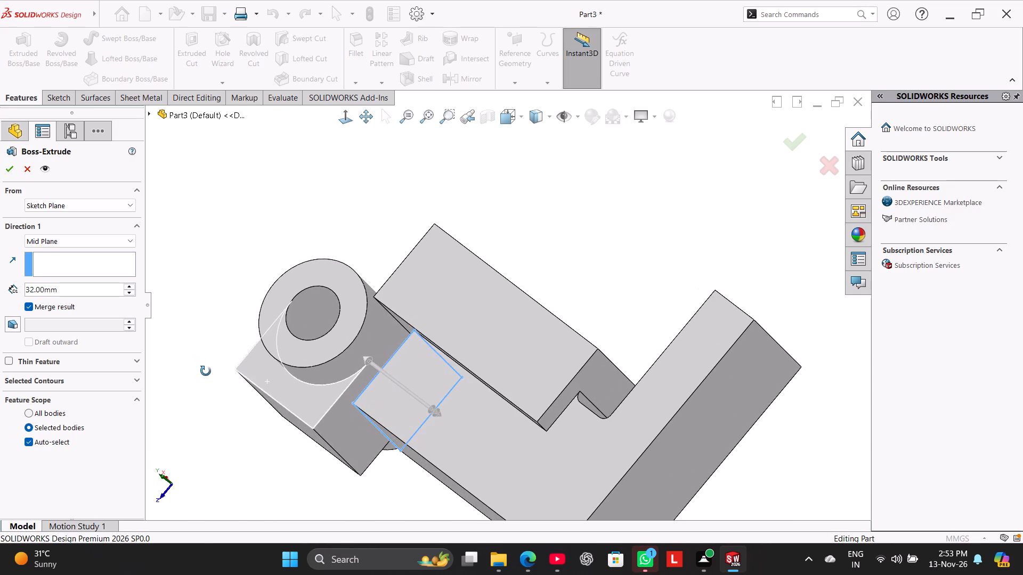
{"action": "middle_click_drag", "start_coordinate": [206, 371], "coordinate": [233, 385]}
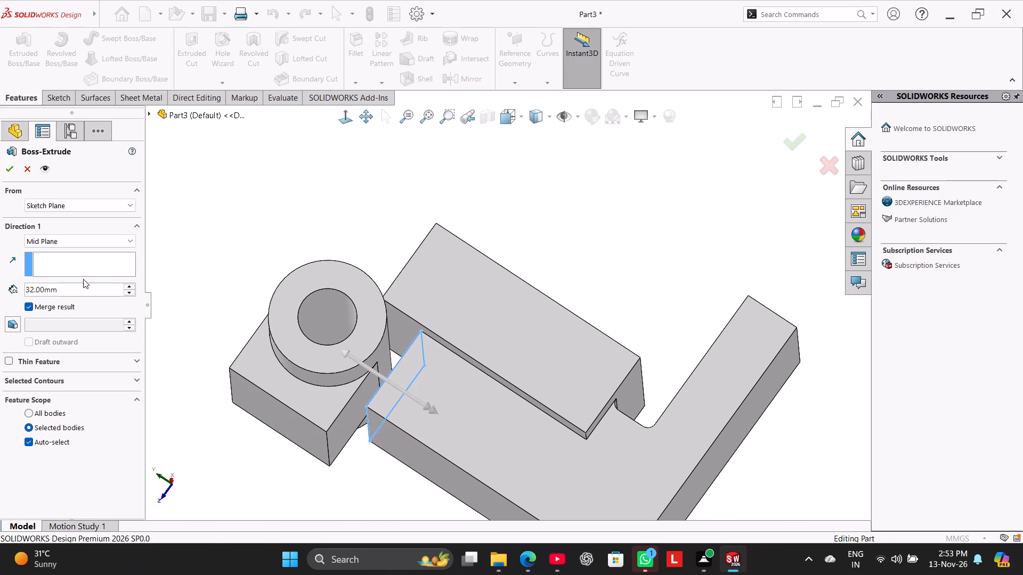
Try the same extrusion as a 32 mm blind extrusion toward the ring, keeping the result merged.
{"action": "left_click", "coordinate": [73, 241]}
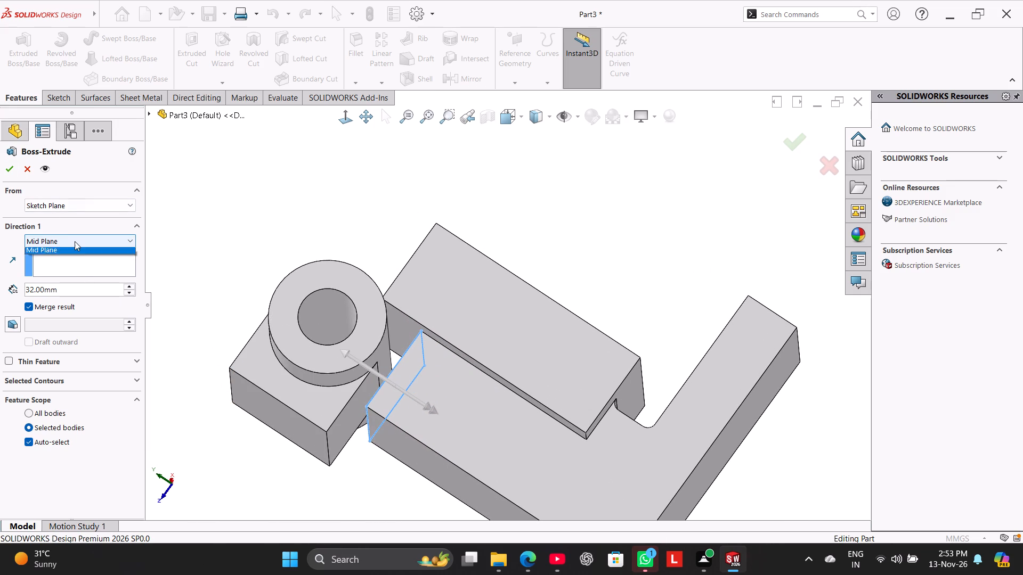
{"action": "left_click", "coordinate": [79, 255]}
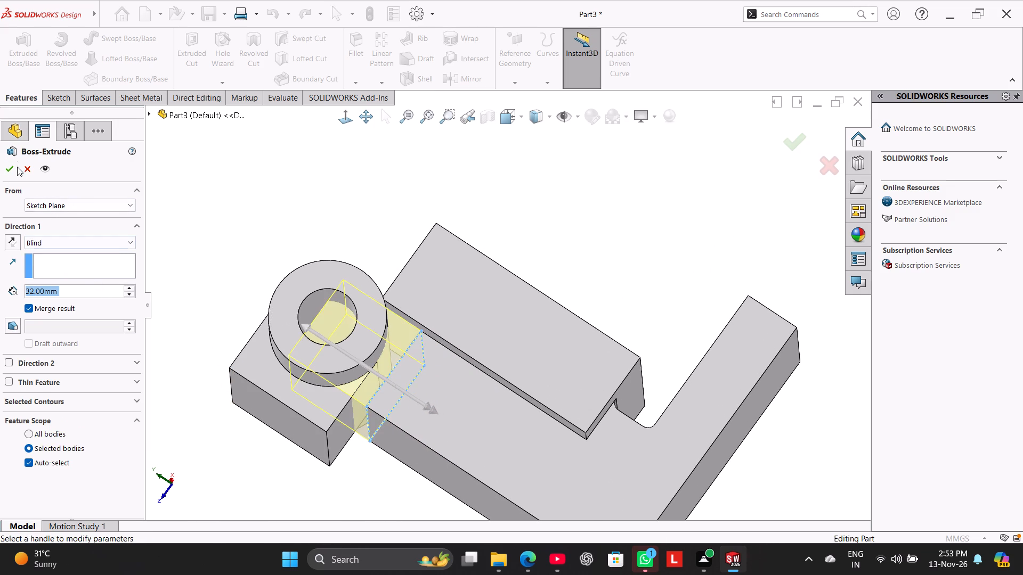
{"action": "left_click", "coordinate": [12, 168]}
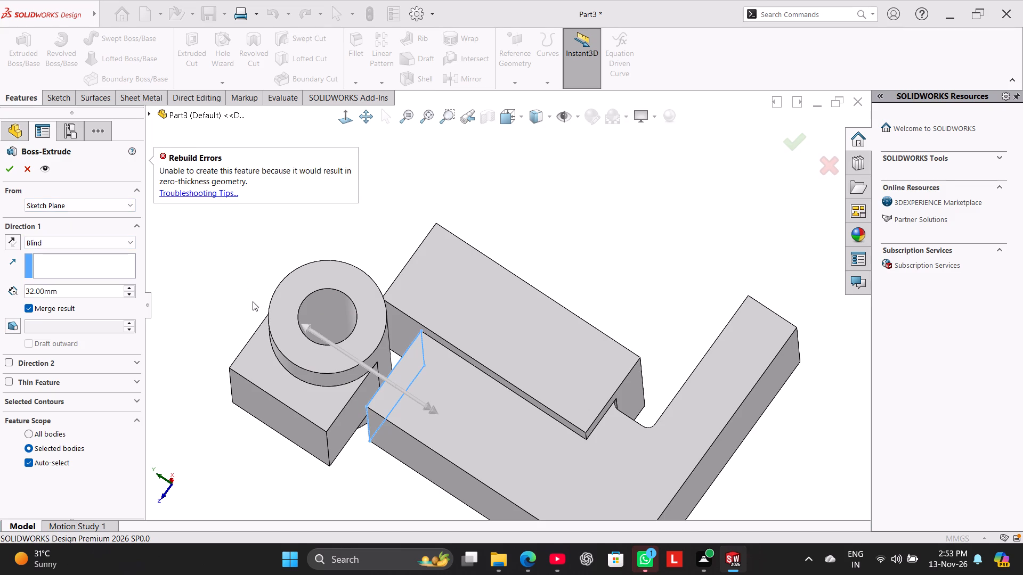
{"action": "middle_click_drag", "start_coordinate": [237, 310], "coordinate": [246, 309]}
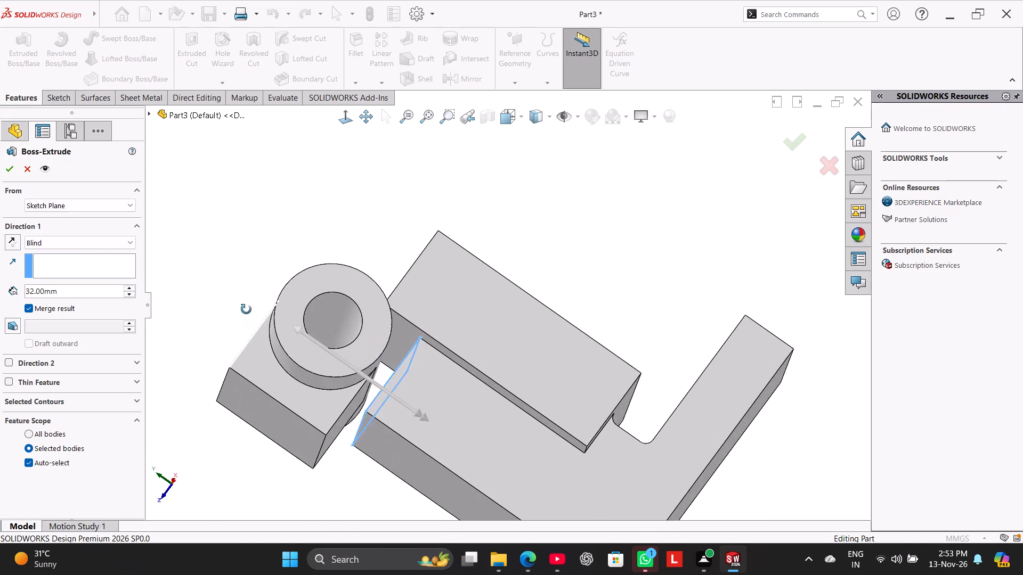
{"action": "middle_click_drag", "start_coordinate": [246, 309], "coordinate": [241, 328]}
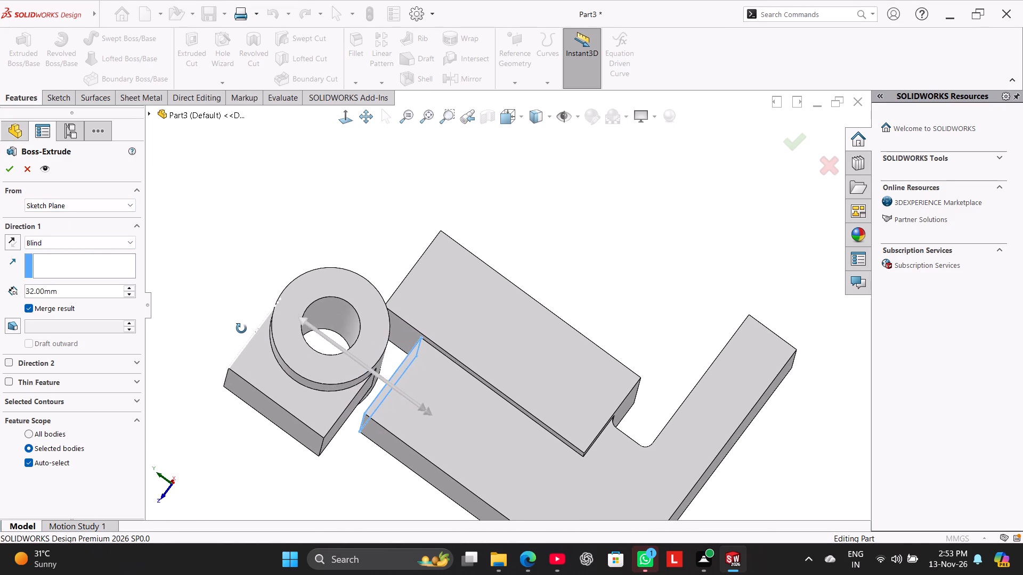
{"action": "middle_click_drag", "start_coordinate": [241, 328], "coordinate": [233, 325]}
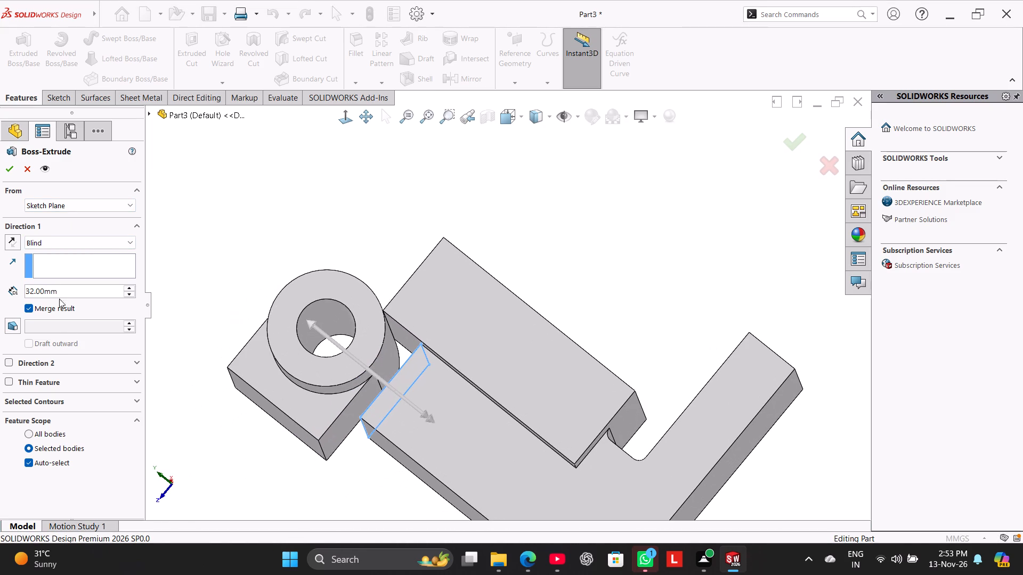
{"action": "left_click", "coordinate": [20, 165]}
Delete the unused outline sketch left on the upright's top face.
{"action": "right_click", "coordinate": [45, 368]}
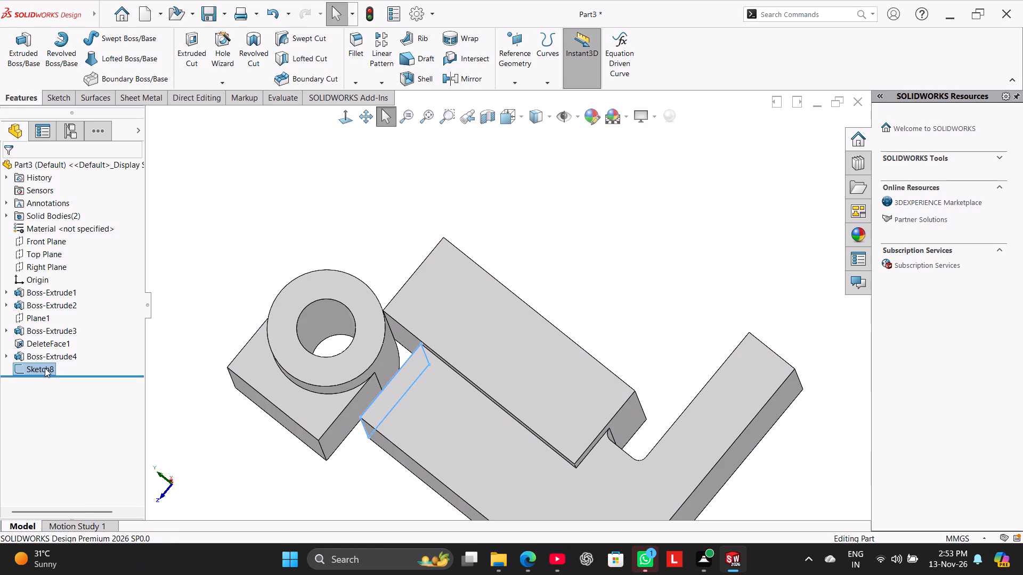
{"action": "left_click", "coordinate": [89, 413]}
{"action": "left_click", "coordinate": [591, 202]}
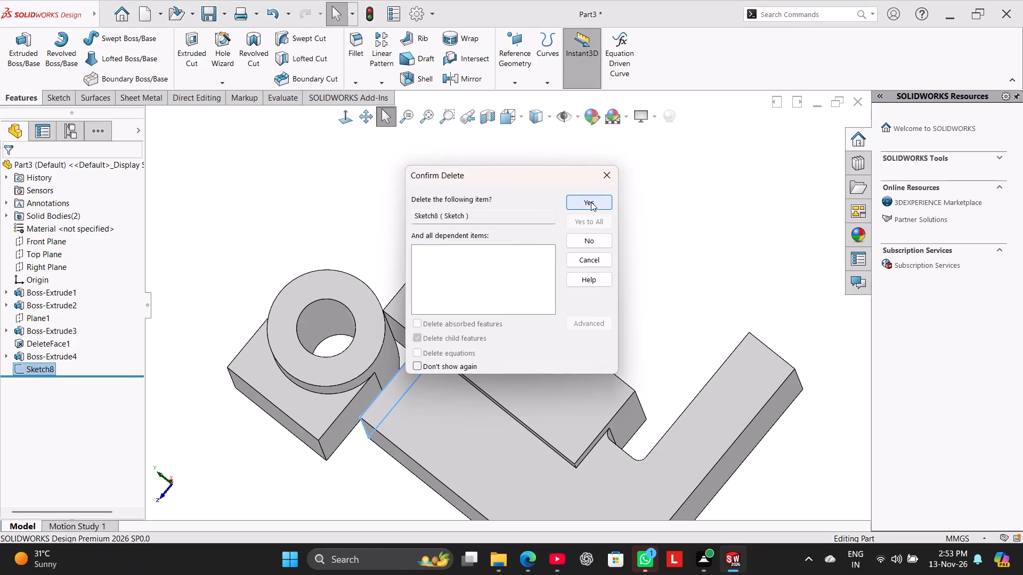
{"action": "left_click", "coordinate": [387, 167]}
Start a new sketch on the top face of the L-shaped body's upright and convert the face's outline into sketch lines.
{"action": "middle_click_drag", "start_coordinate": [413, 195], "coordinate": [433, 160]}
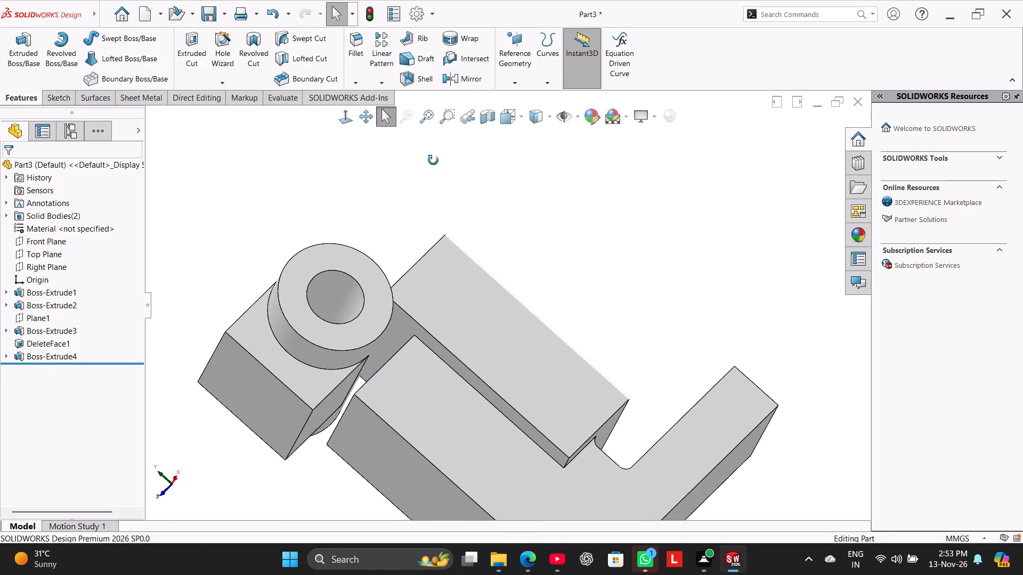
{"action": "middle_click_drag", "start_coordinate": [433, 160], "coordinate": [443, 179]}
{"action": "left_click", "coordinate": [388, 368]}
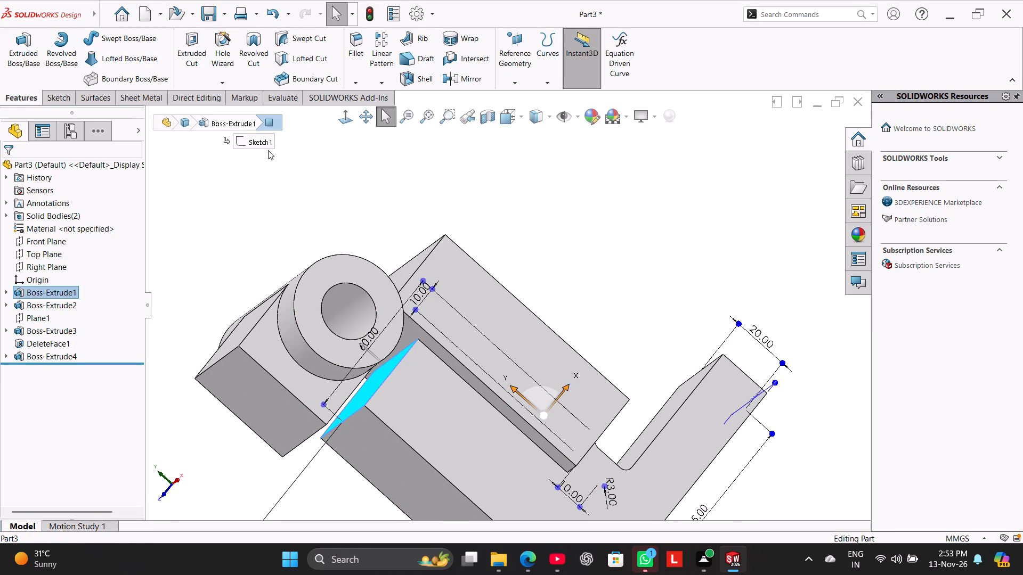
{"action": "left_click", "coordinate": [62, 95]}
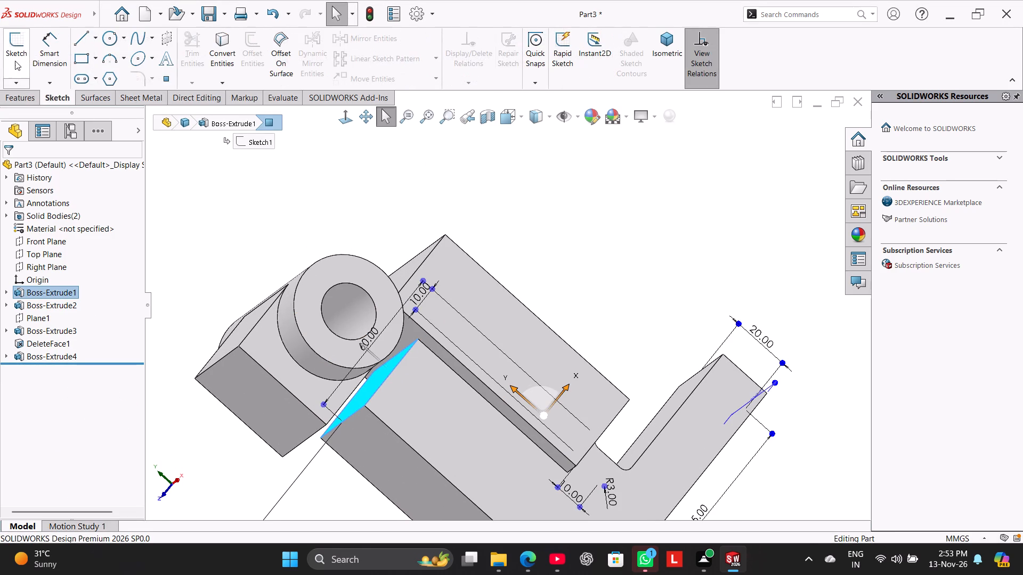
{"action": "left_click", "coordinate": [15, 61]}
{"action": "left_click", "coordinate": [222, 57]}
{"action": "middle_click_drag", "start_coordinate": [257, 299], "coordinate": [144, 206]}
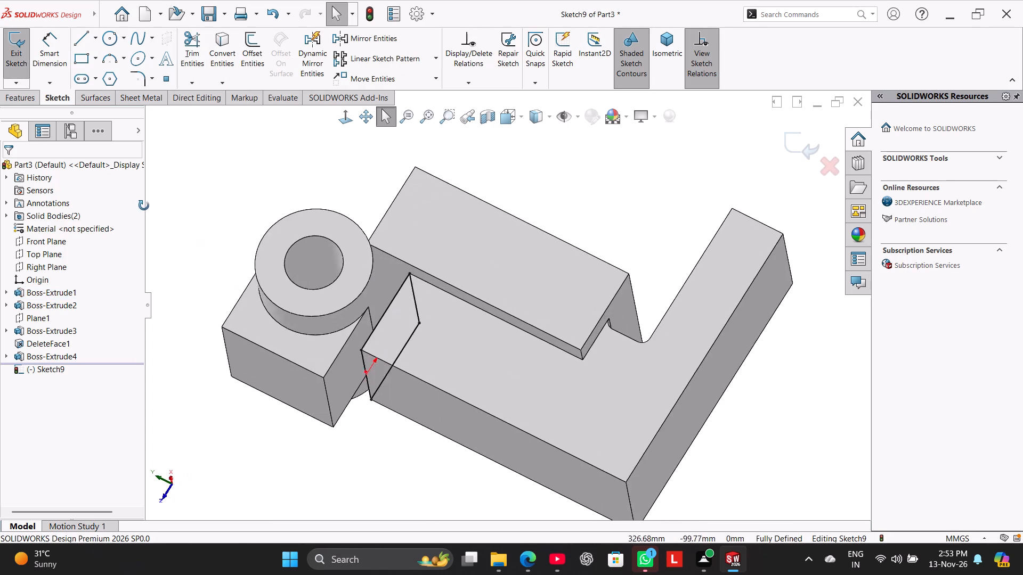
{"action": "middle_click_drag", "start_coordinate": [144, 206], "coordinate": [149, 240]}
Extrude the converted outline 21 mm blind toward the ring as a separate body, with merging turned off.
{"action": "left_click", "coordinate": [6, 103]}
{"action": "left_click", "coordinate": [15, 64]}
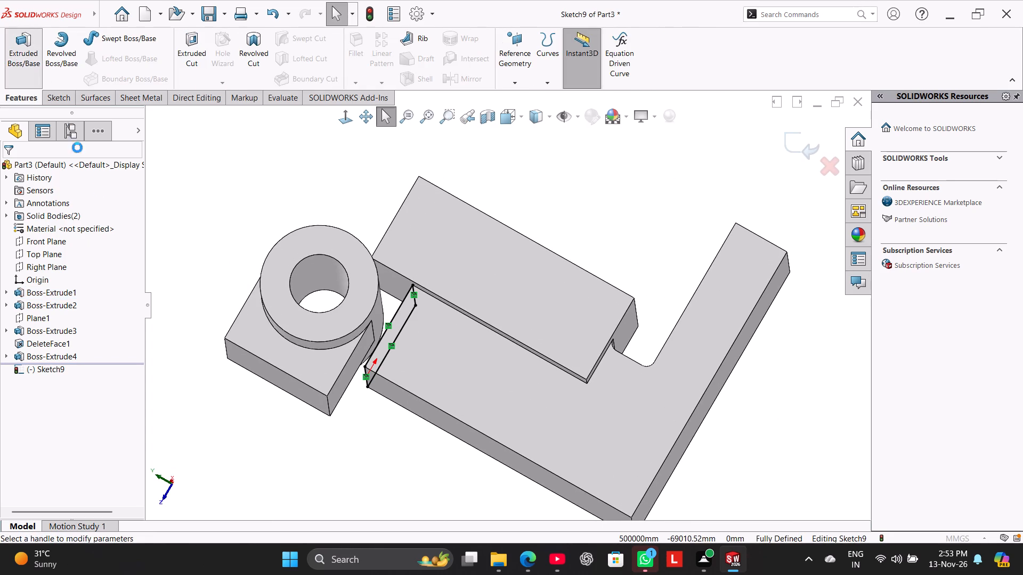
{"action": "left_click", "coordinate": [8, 171]}
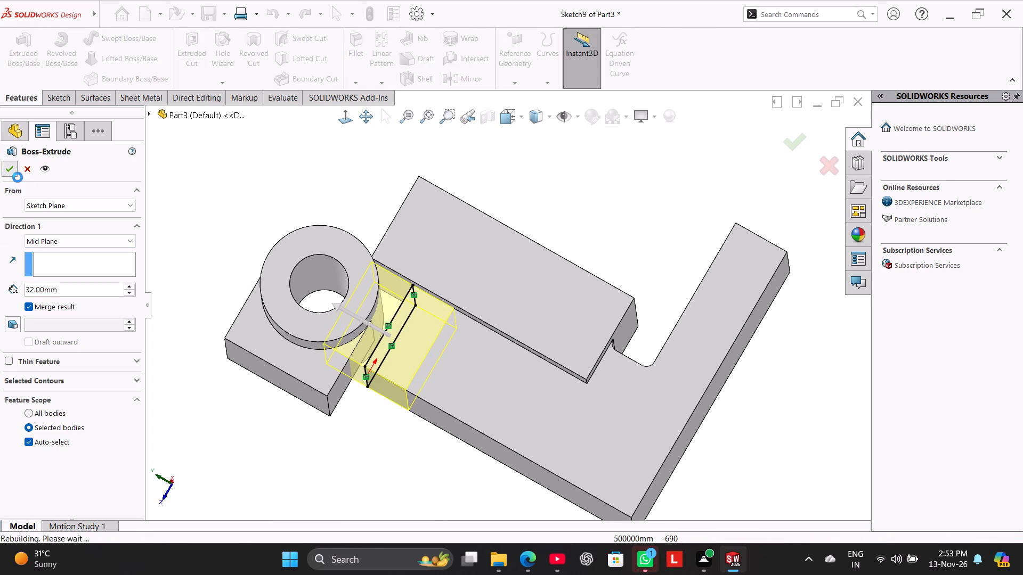
{"action": "left_click", "coordinate": [210, 243]}
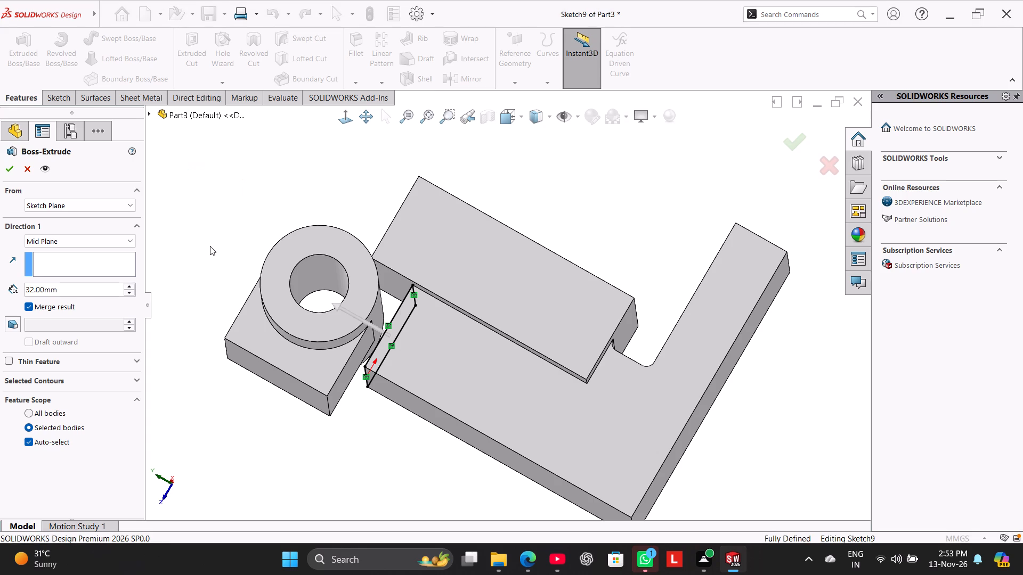
{"action": "scroll", "coordinate": [386, 408], "scroll_direction": "down", "scroll_amount": 2}
{"action": "middle_click_drag", "start_coordinate": [392, 407], "coordinate": [403, 417]}
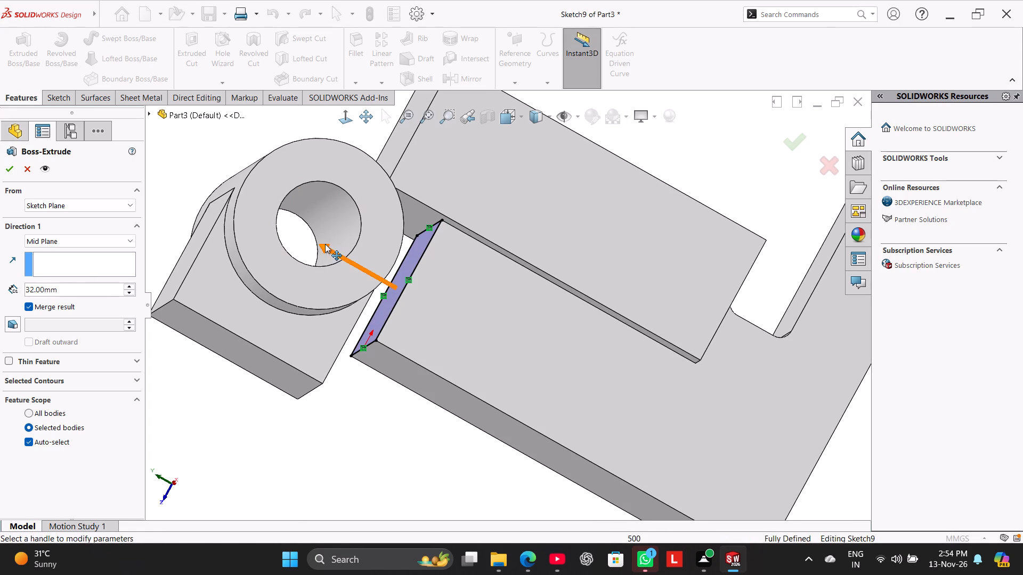
{"action": "left_click_drag", "start_coordinate": [325, 244], "coordinate": [321, 249]}
{"action": "left_click", "coordinate": [116, 240]}
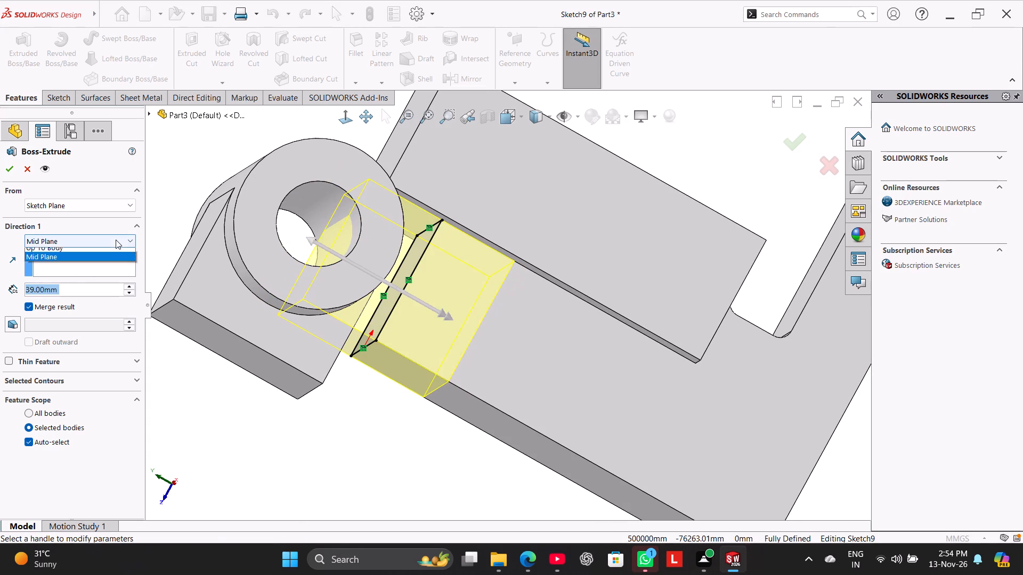
{"action": "left_click", "coordinate": [113, 256]}
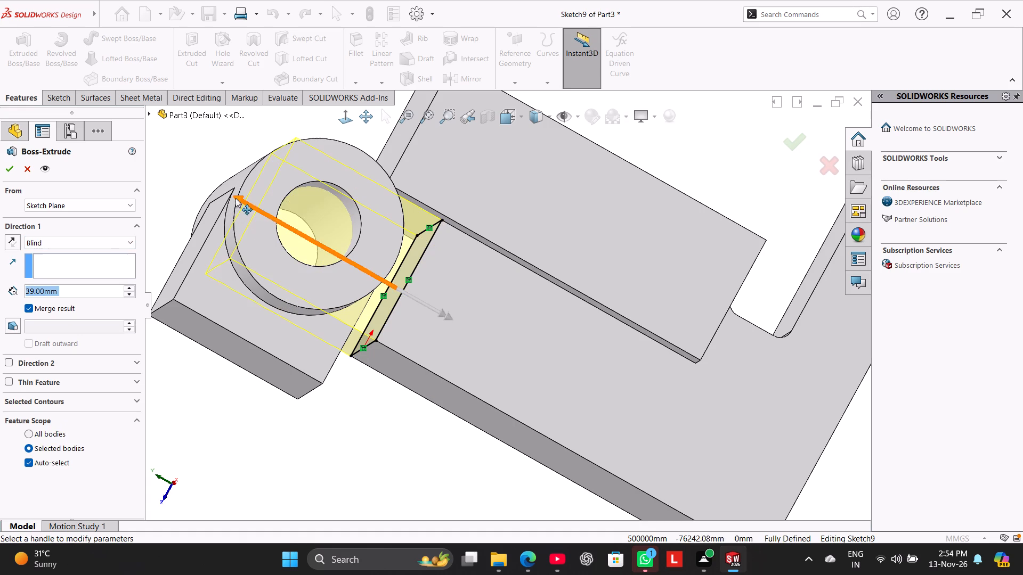
{"action": "left_click_drag", "start_coordinate": [239, 195], "coordinate": [321, 242]}
{"action": "middle_click_drag", "start_coordinate": [320, 250], "coordinate": [318, 271]}
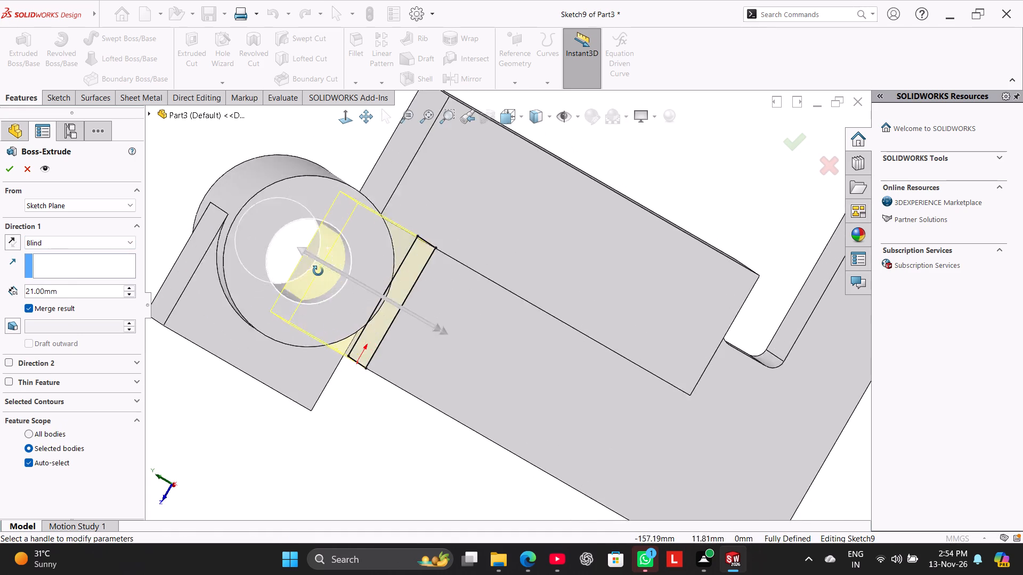
{"action": "middle_click_drag", "start_coordinate": [318, 271], "coordinate": [323, 267]}
{"action": "scroll", "coordinate": [433, 236], "scroll_direction": "down", "scroll_amount": 9}
{"action": "middle_click_drag", "start_coordinate": [432, 287], "coordinate": [424, 291]}
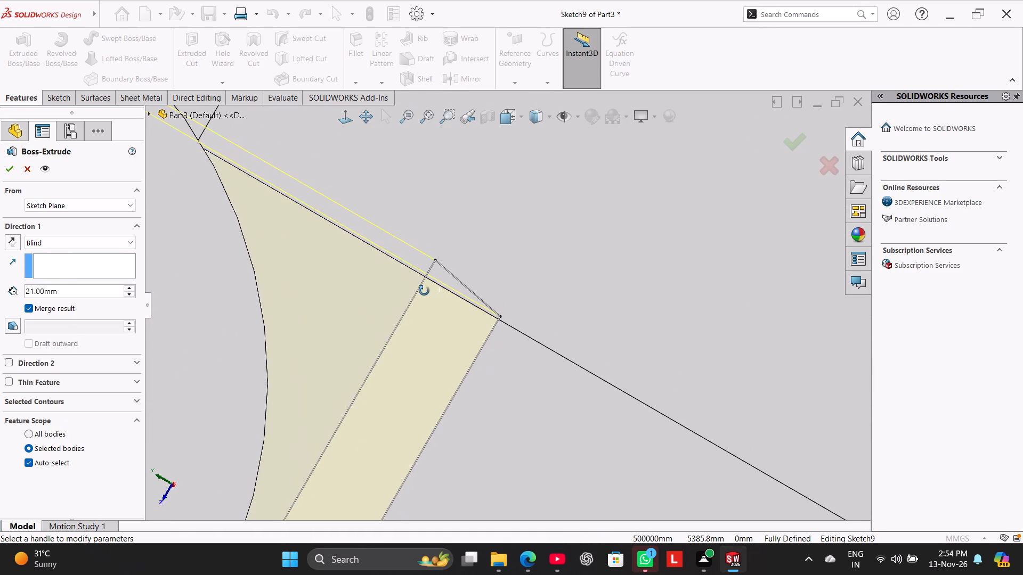
{"action": "middle_click_drag", "start_coordinate": [424, 291], "coordinate": [425, 267]}
{"action": "scroll", "coordinate": [425, 267], "scroll_direction": "up", "scroll_amount": 9}
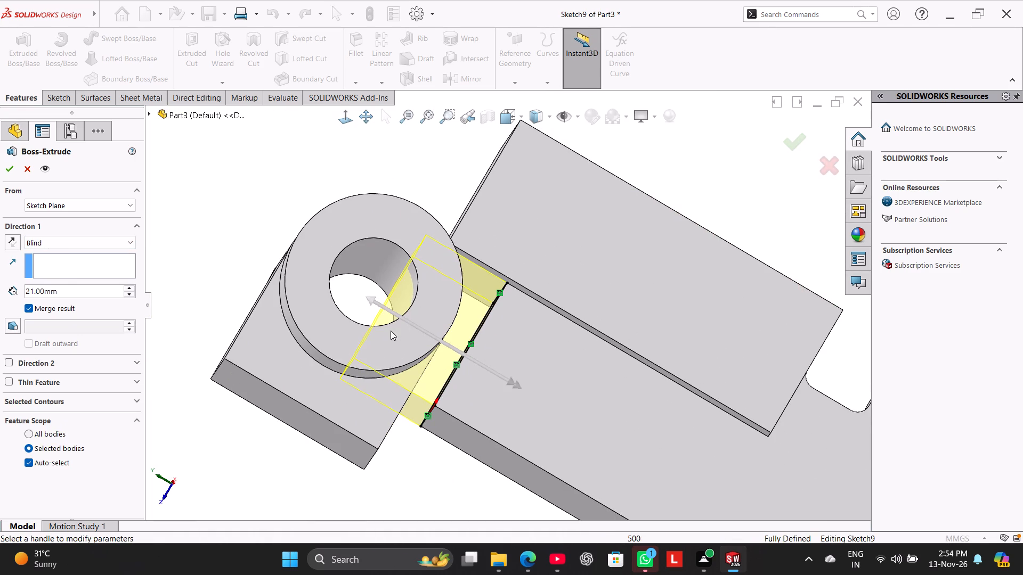
{"action": "middle_click_drag", "start_coordinate": [377, 358], "coordinate": [370, 389]}
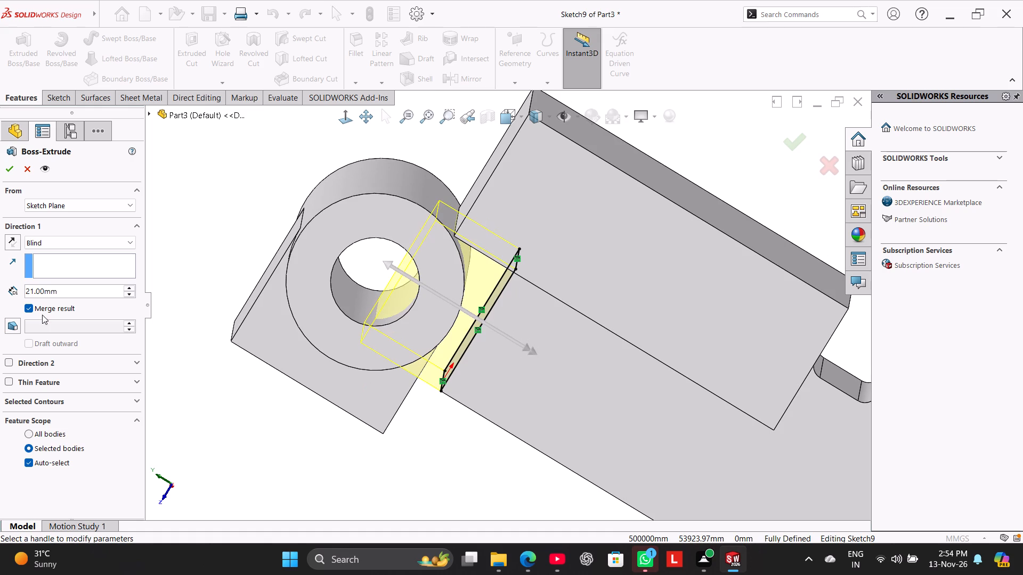
{"action": "left_click", "coordinate": [32, 307]}
{"action": "left_click", "coordinate": [7, 170]}
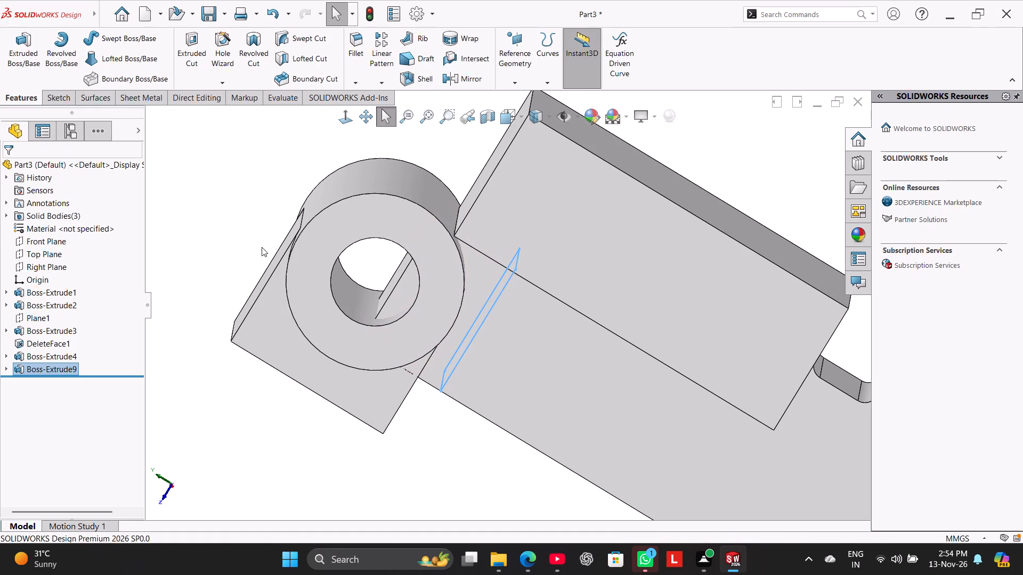
Examine where the extrusion from the upright meets the ring and the adjoining block.
{"action": "middle_click_drag", "start_coordinate": [251, 229], "coordinate": [243, 199]}
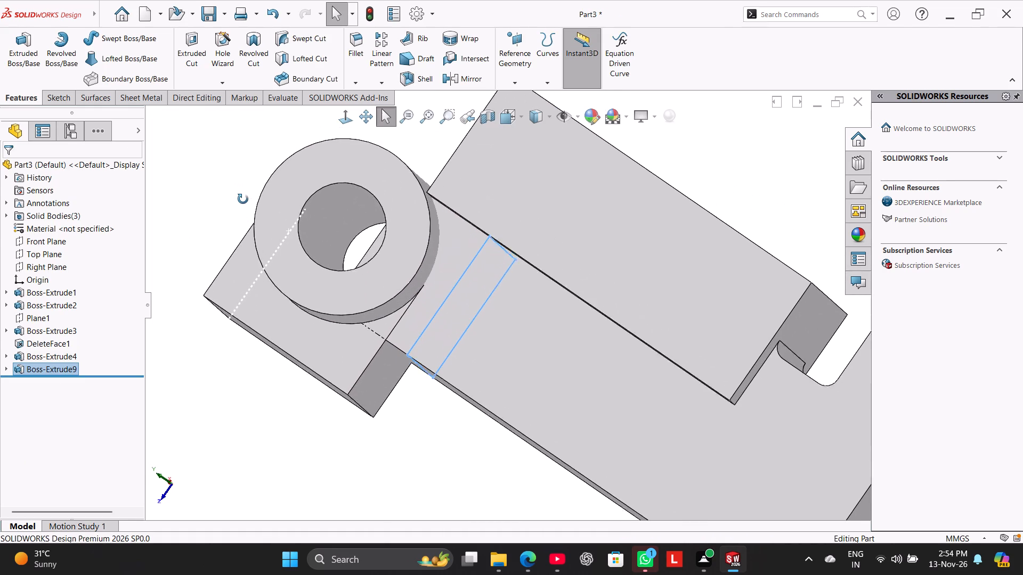
{"action": "middle_click_drag", "start_coordinate": [243, 199], "coordinate": [243, 203]}
{"action": "left_click", "coordinate": [304, 416]}
{"action": "middle_click_drag", "start_coordinate": [287, 448], "coordinate": [311, 512]}
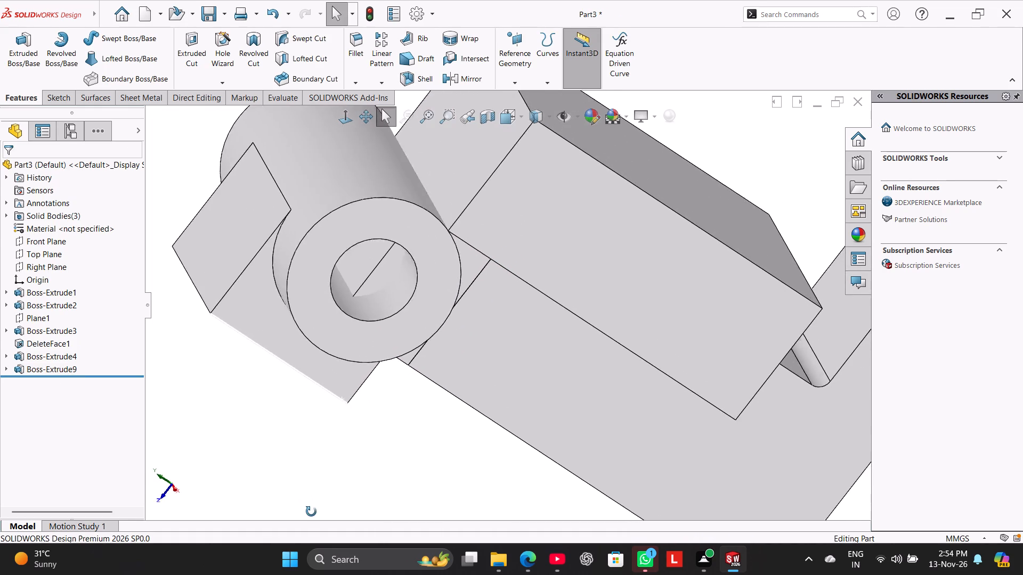
{"action": "middle_click_drag", "start_coordinate": [311, 512], "coordinate": [282, 458]}
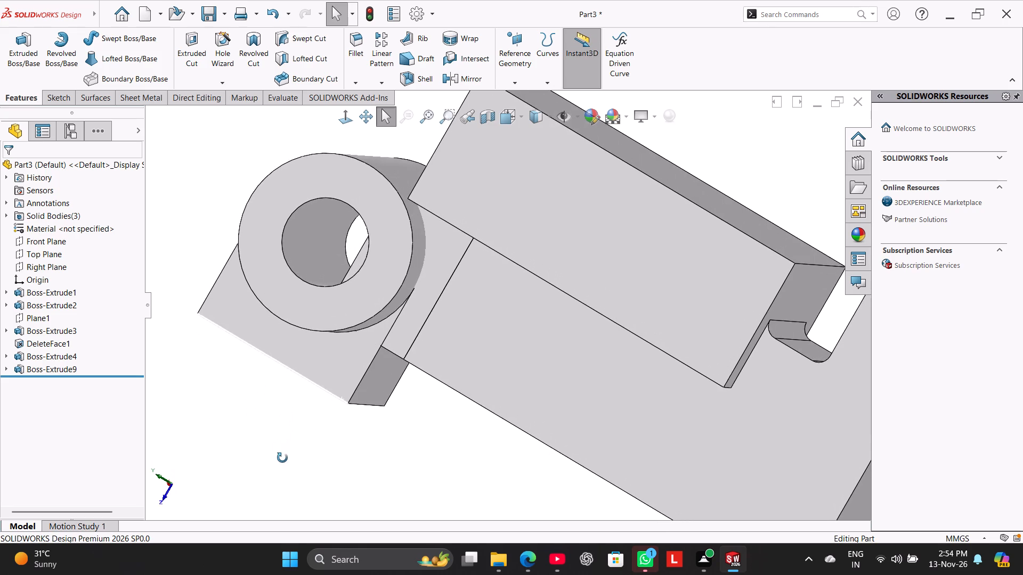
{"action": "middle_click_drag", "start_coordinate": [282, 458], "coordinate": [286, 458]}
{"action": "scroll", "coordinate": [441, 240], "scroll_direction": "down", "scroll_amount": 8}
{"action": "middle_click_drag", "start_coordinate": [423, 193], "coordinate": [427, 234]}
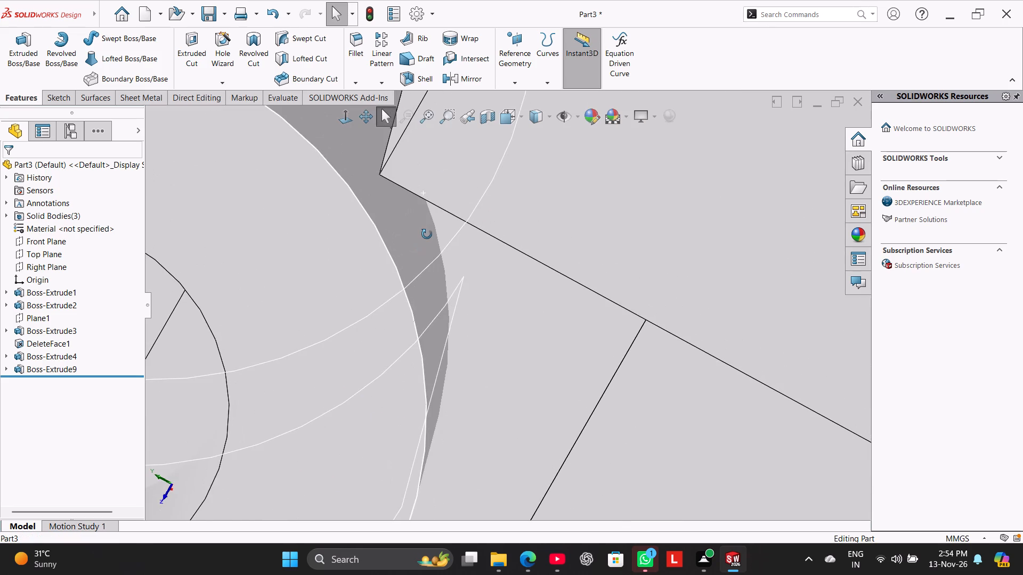
Combine the upright's extruded top extension with the L-shaped body using the Add operation.
{"action": "middle_click_drag", "start_coordinate": [427, 234], "coordinate": [419, 151]}
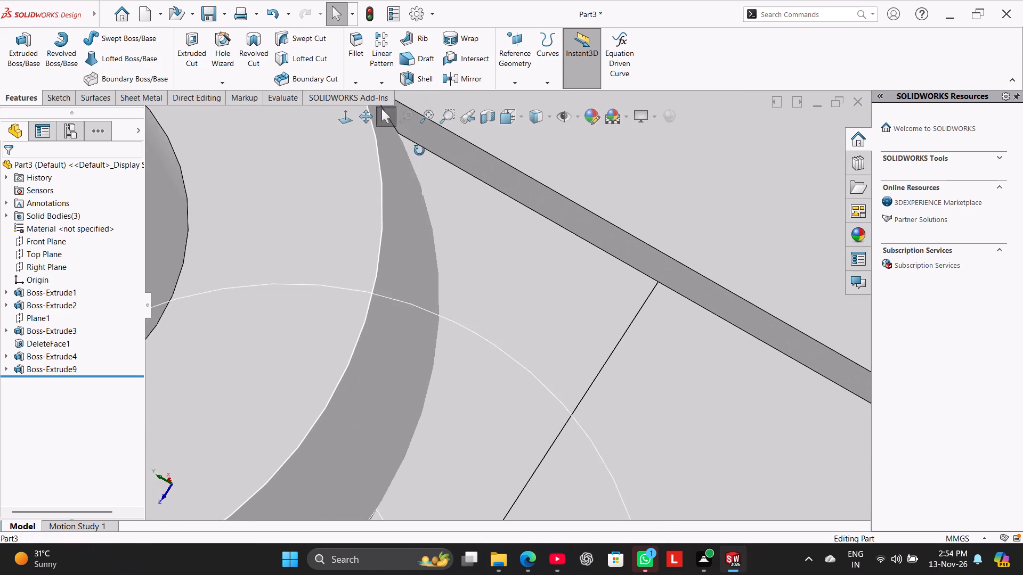
{"action": "middle_click_drag", "start_coordinate": [419, 151], "coordinate": [406, 143]}
{"action": "scroll", "coordinate": [407, 220], "scroll_direction": "up", "scroll_amount": 9}
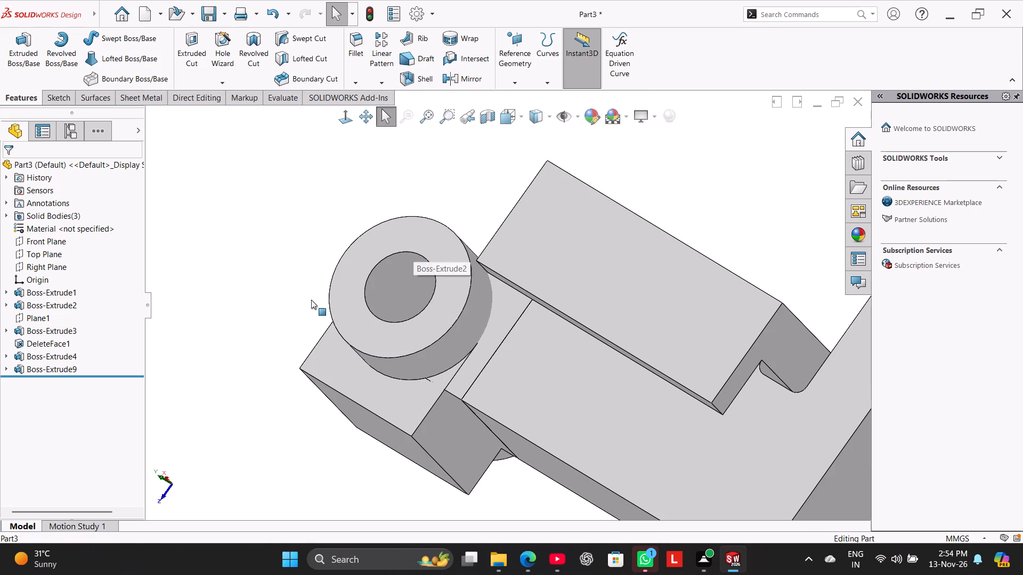
{"action": "middle_click_drag", "start_coordinate": [303, 248], "coordinate": [322, 325]}
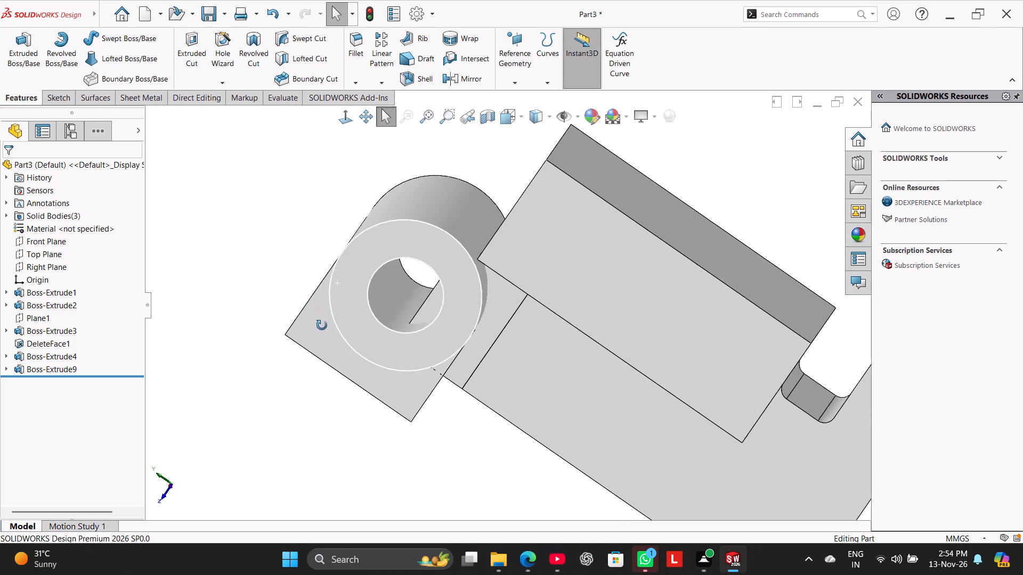
{"action": "middle_click_drag", "start_coordinate": [322, 325], "coordinate": [337, 304]}
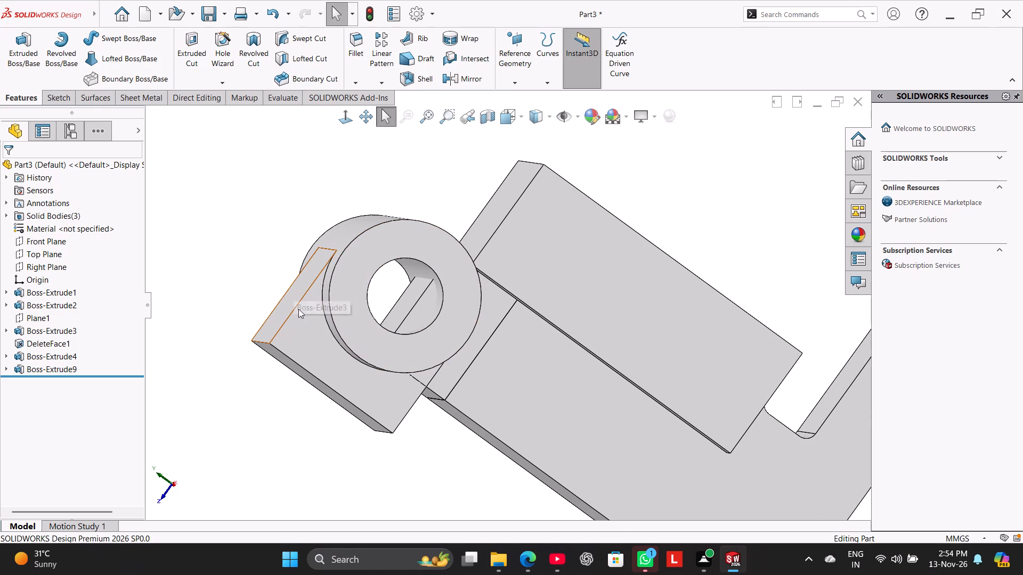
{"action": "right_click_drag", "start_coordinate": [260, 417], "coordinate": [362, 308]}
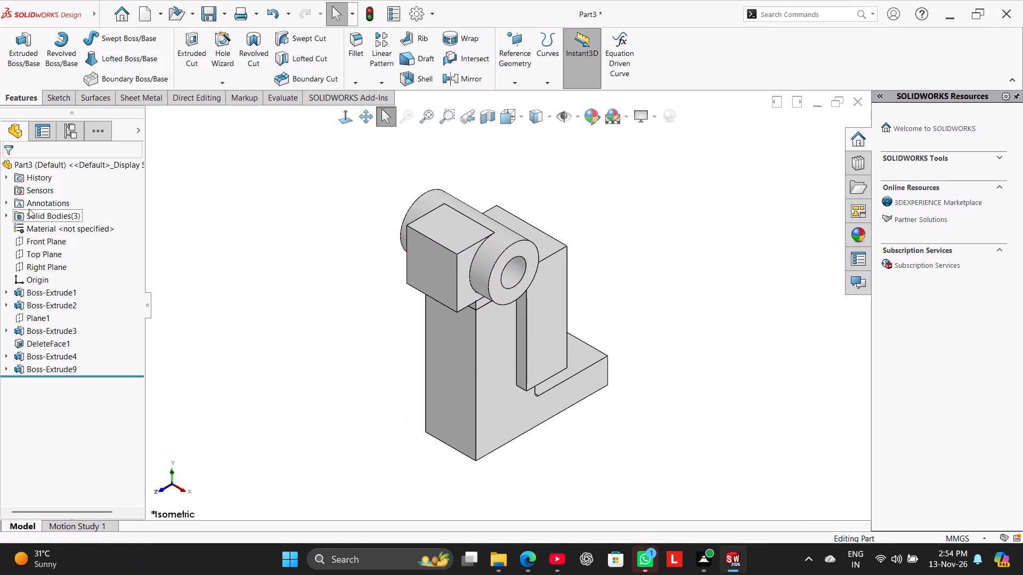
{"action": "left_click", "coordinate": [191, 95]}
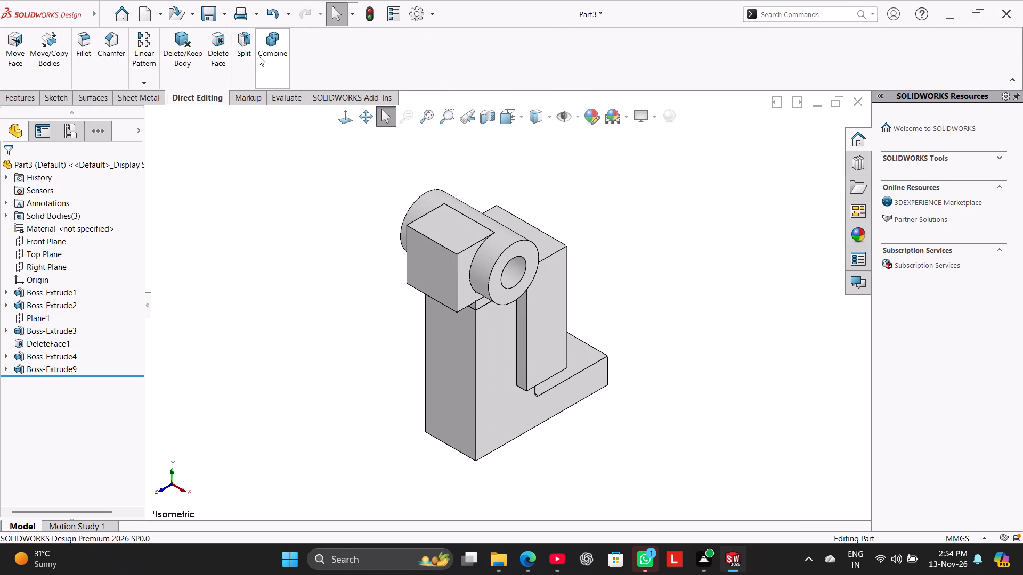
{"action": "left_click", "coordinate": [297, 38]}
{"action": "left_click", "coordinate": [282, 45]}
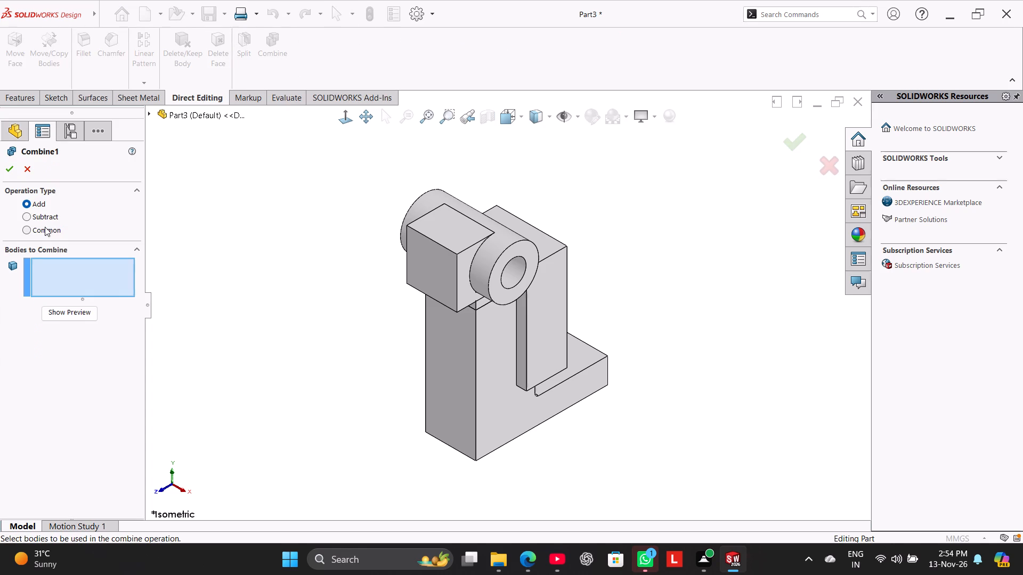
{"action": "middle_click_drag", "start_coordinate": [379, 346], "coordinate": [331, 274]}
{"action": "left_click", "coordinate": [466, 253]}
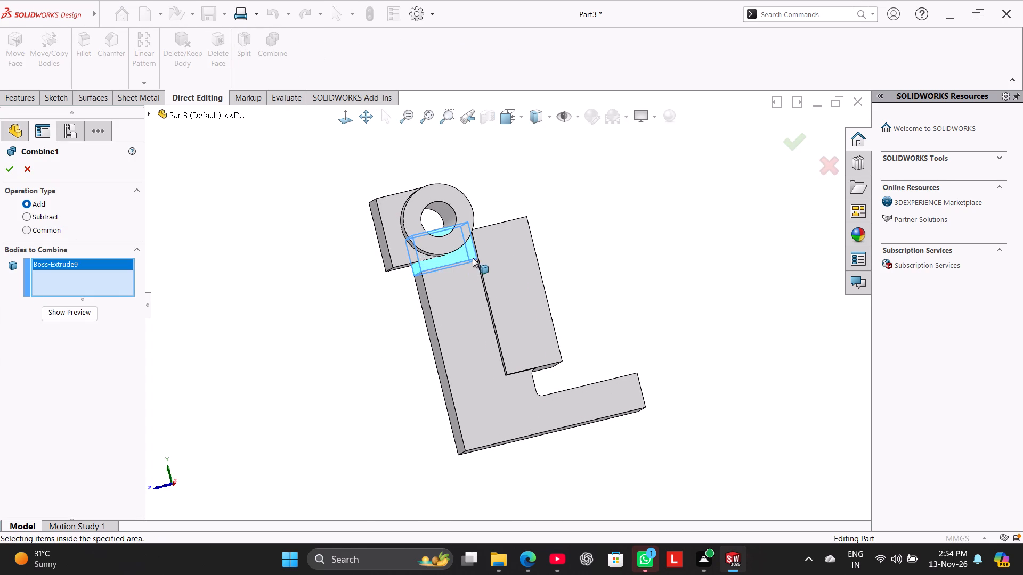
{"action": "left_click", "coordinate": [464, 294]}
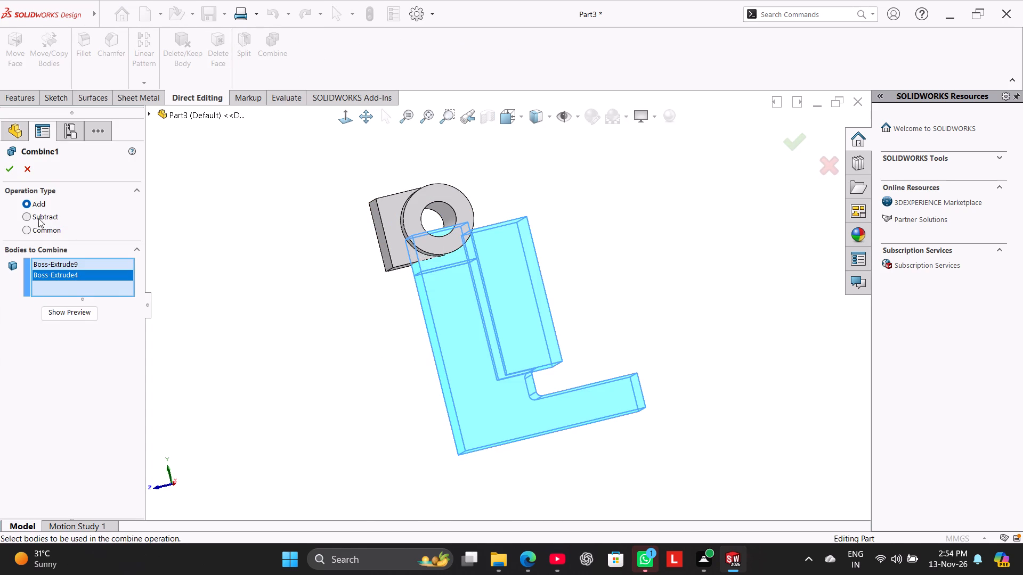
{"action": "left_click", "coordinate": [11, 164]}
{"action": "left_click", "coordinate": [266, 227]}
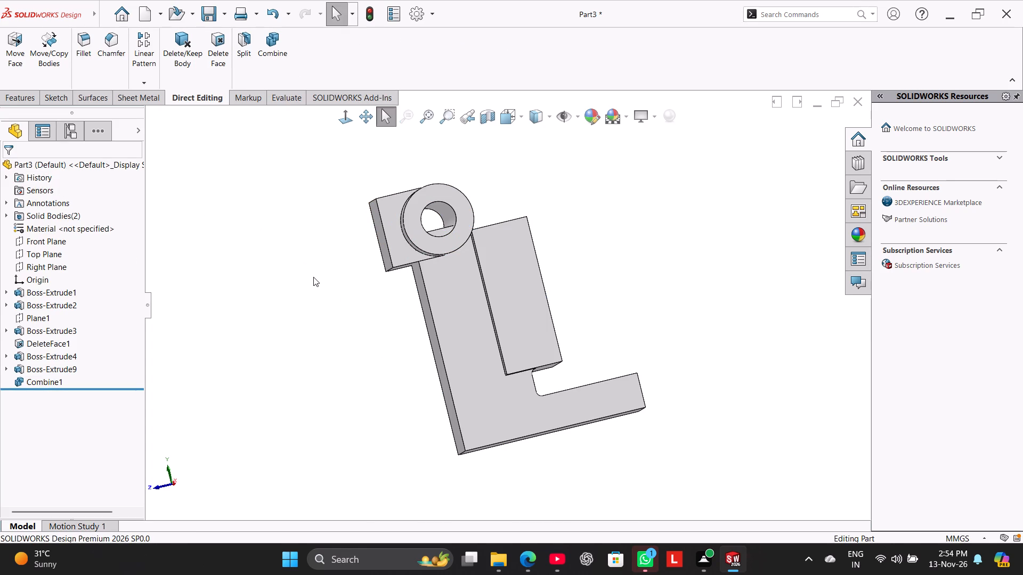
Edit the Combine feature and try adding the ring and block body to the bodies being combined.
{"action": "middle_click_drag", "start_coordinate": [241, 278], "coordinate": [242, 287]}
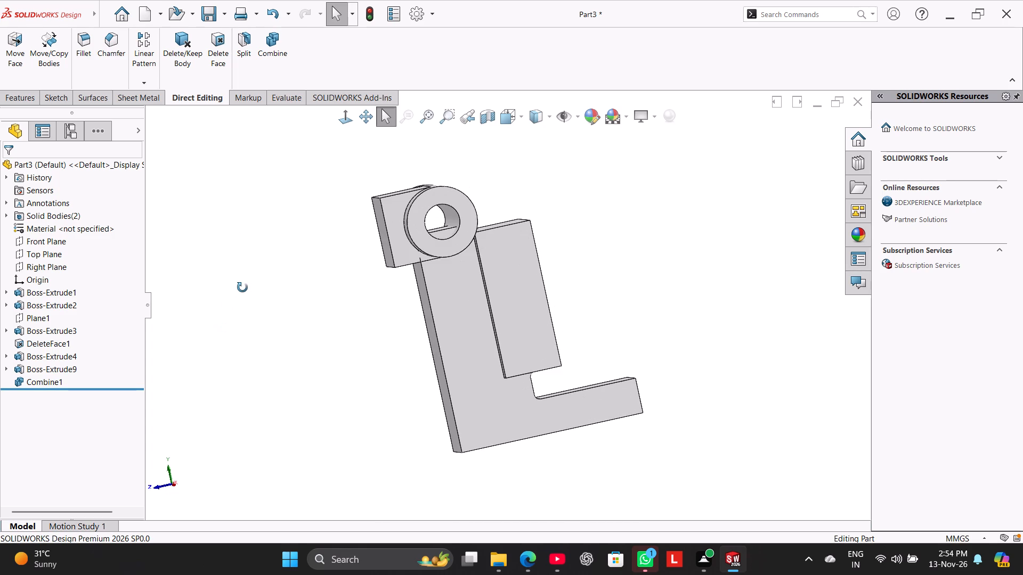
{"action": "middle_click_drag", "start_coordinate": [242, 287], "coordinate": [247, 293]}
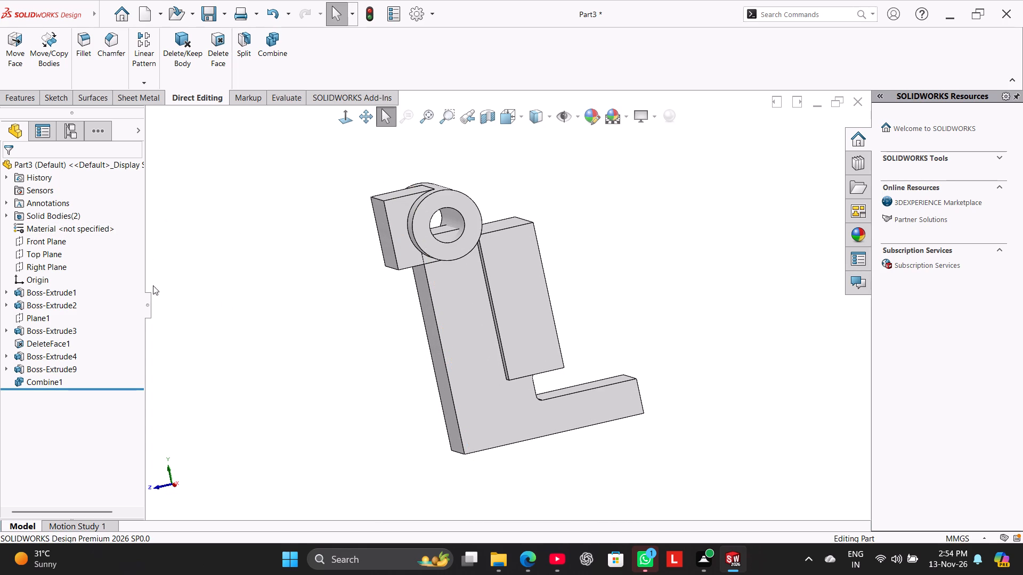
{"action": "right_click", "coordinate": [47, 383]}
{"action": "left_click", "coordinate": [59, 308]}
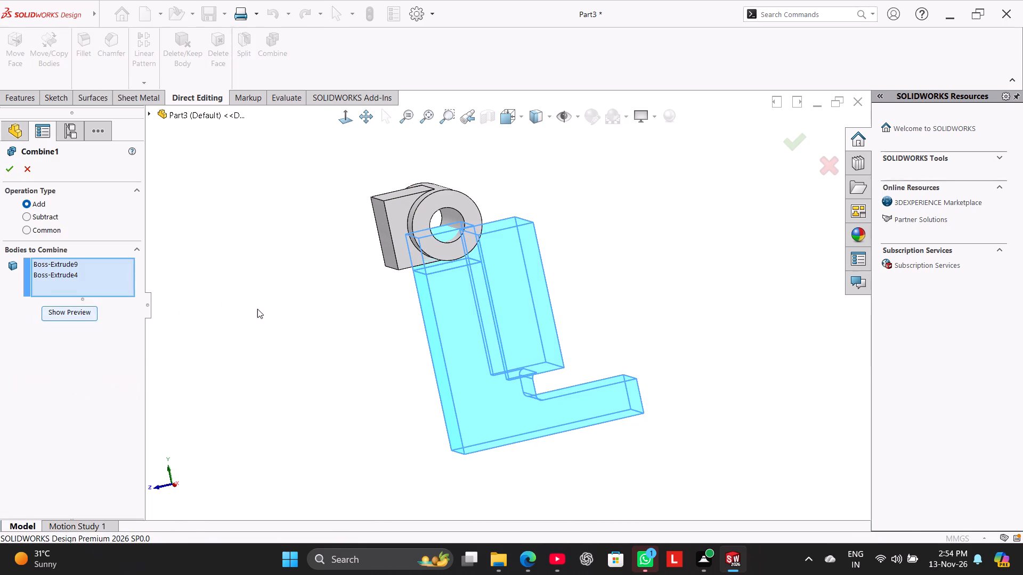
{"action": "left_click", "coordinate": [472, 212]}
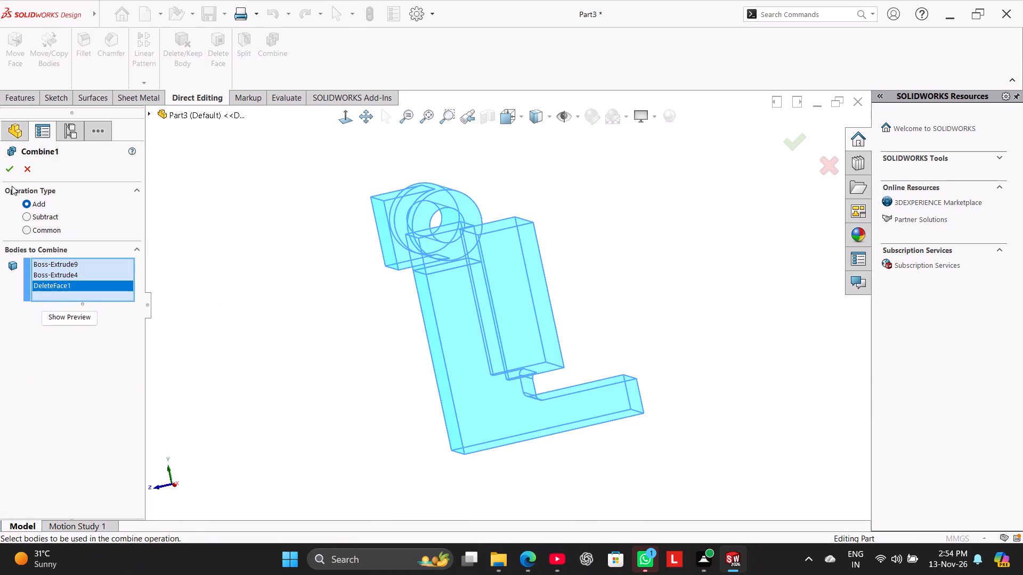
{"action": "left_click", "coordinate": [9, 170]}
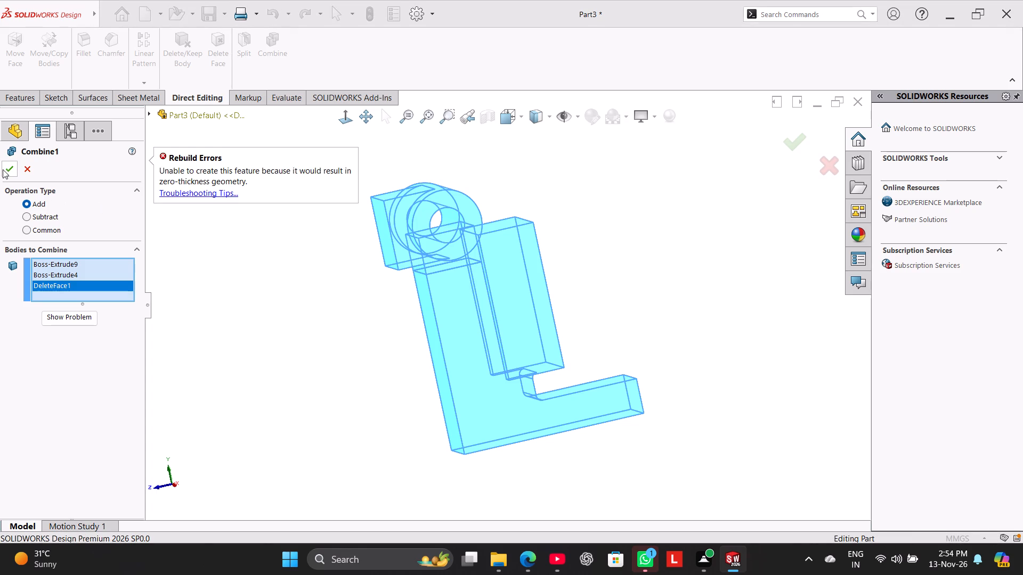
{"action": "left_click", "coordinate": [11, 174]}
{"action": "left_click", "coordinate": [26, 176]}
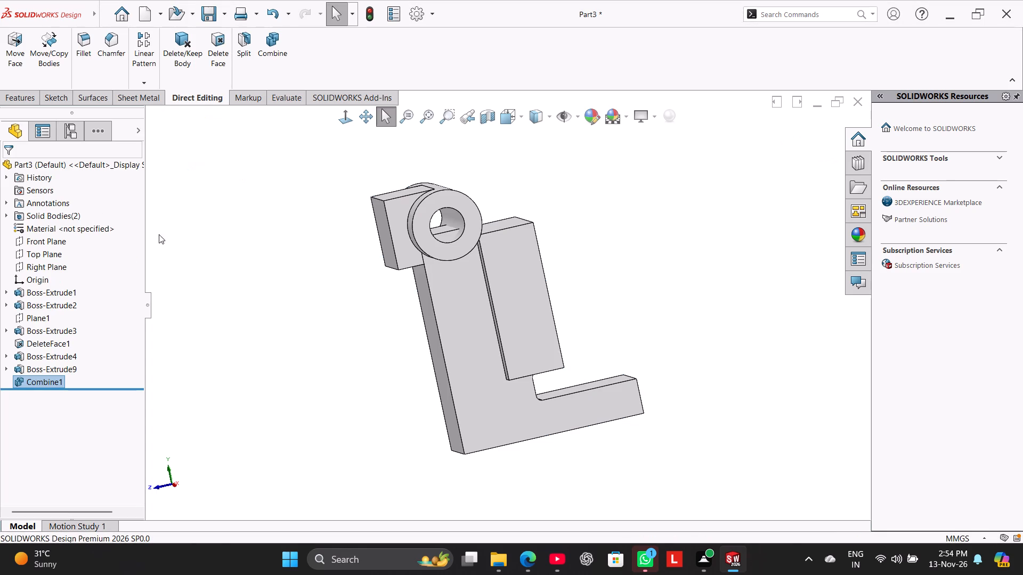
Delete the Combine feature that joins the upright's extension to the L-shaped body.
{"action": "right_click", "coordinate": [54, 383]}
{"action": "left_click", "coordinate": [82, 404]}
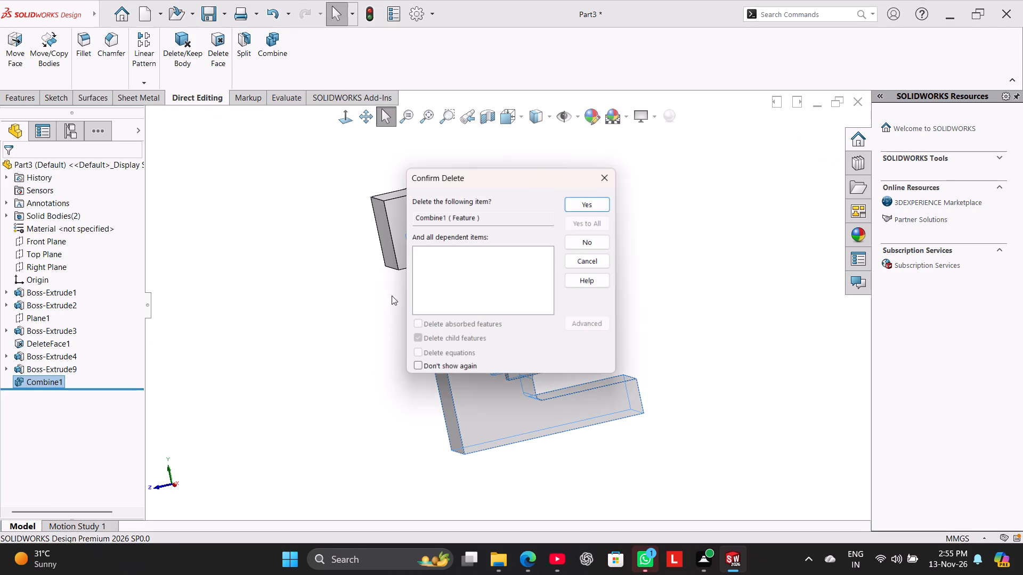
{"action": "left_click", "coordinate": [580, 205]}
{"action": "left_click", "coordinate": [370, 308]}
Open the sketch of the tall block beside the upright, inspect its outline near the ring, and exit it.
{"action": "scroll", "coordinate": [498, 254], "scroll_direction": "down", "scroll_amount": 3}
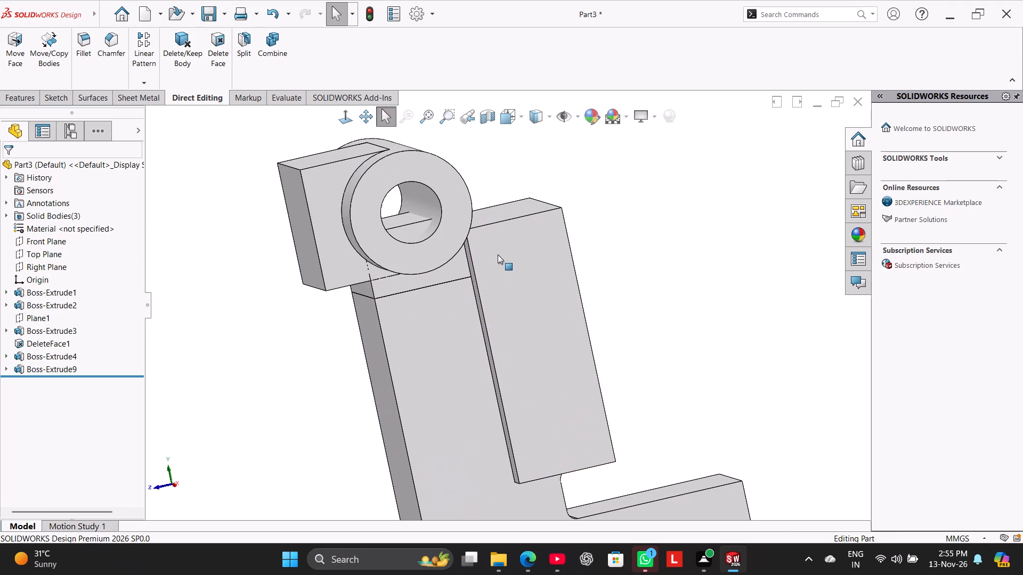
{"action": "middle_click_drag", "start_coordinate": [319, 335], "coordinate": [309, 321]}
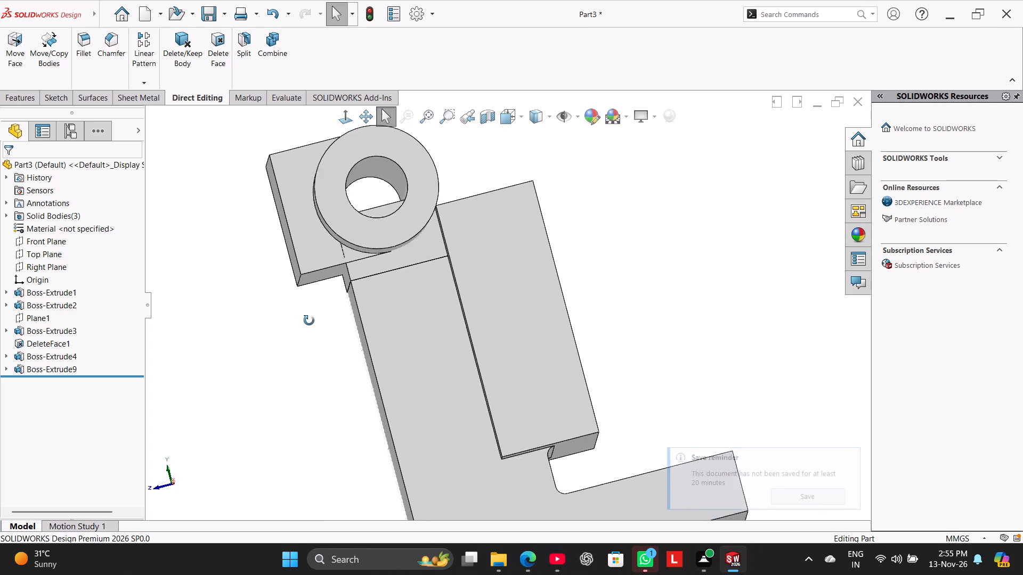
{"action": "middle_click_drag", "start_coordinate": [309, 321], "coordinate": [329, 262]}
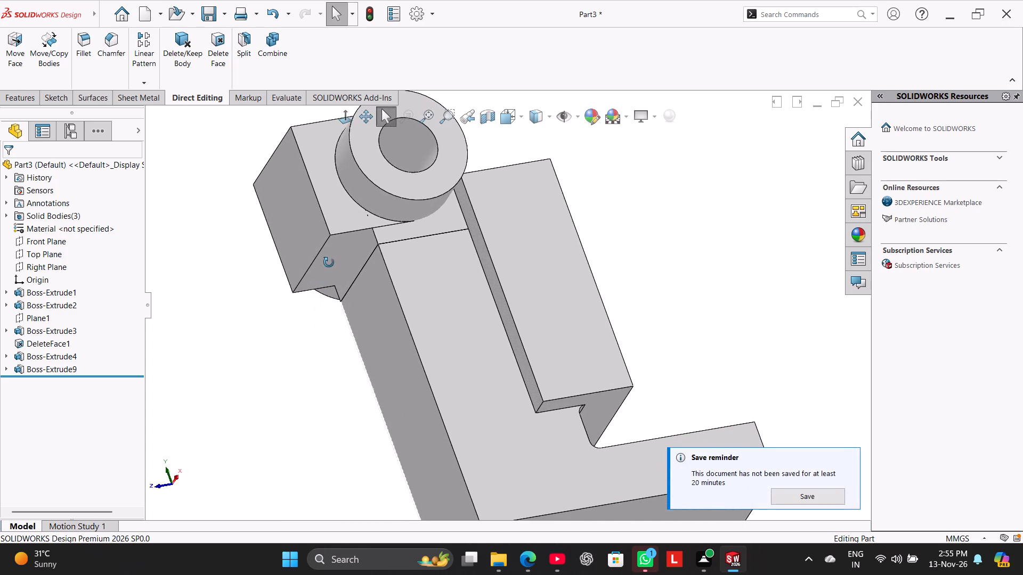
{"action": "middle_click_drag", "start_coordinate": [329, 262], "coordinate": [297, 367]}
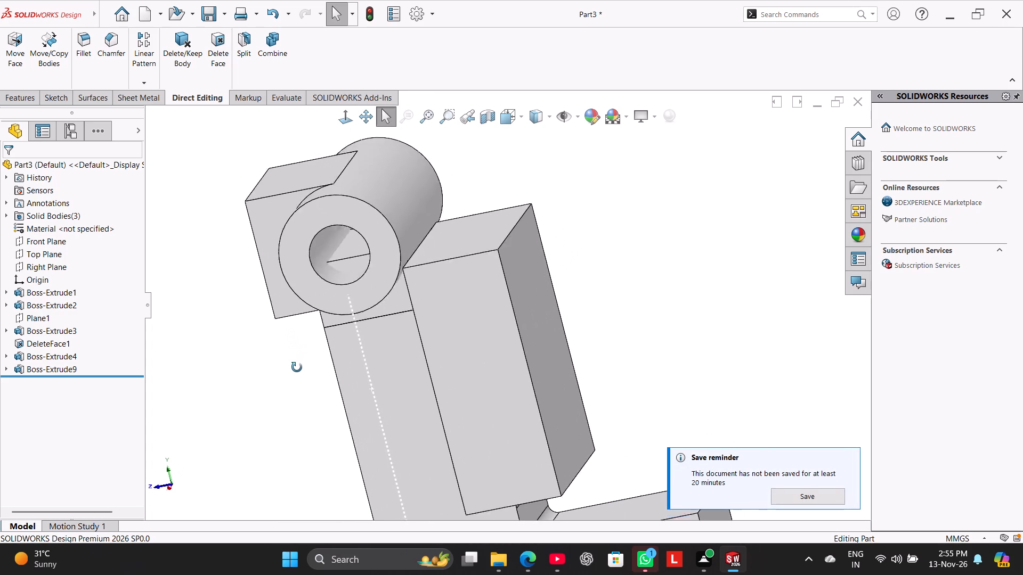
{"action": "middle_click_drag", "start_coordinate": [297, 367], "coordinate": [299, 371]}
{"action": "right_click", "coordinate": [66, 355]}
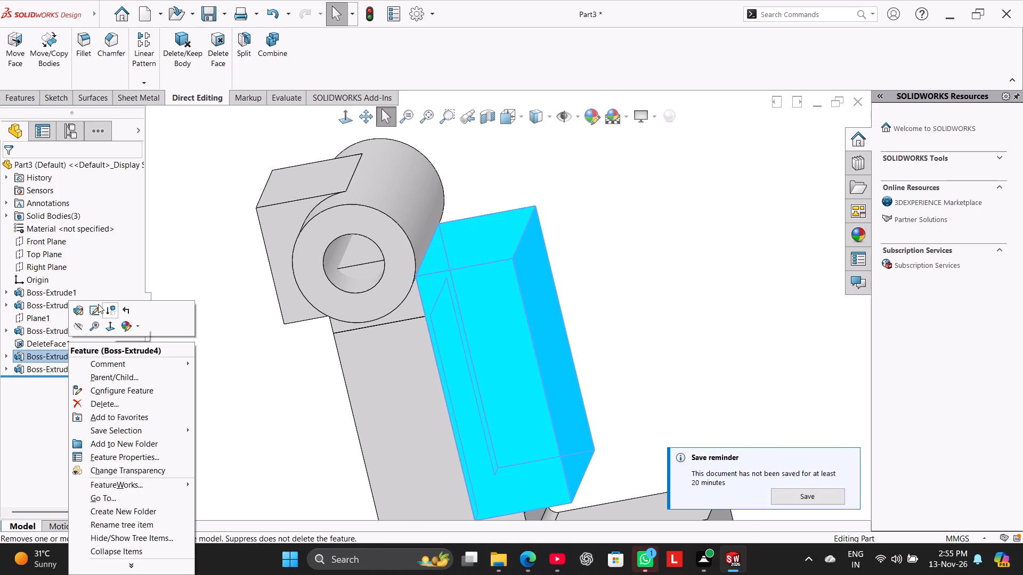
{"action": "left_click", "coordinate": [95, 309]}
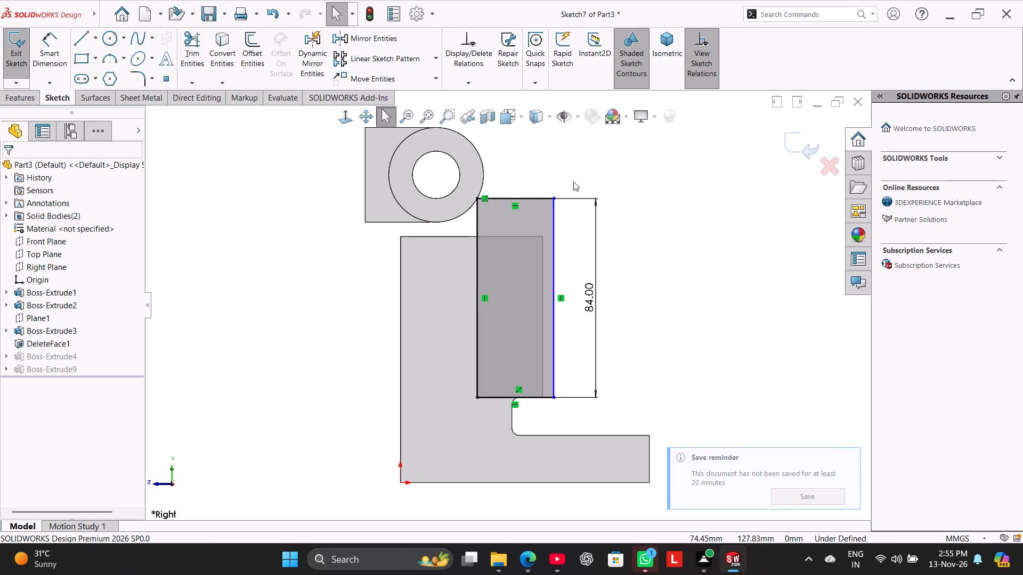
{"action": "scroll", "coordinate": [497, 169], "scroll_direction": "down", "scroll_amount": 2}
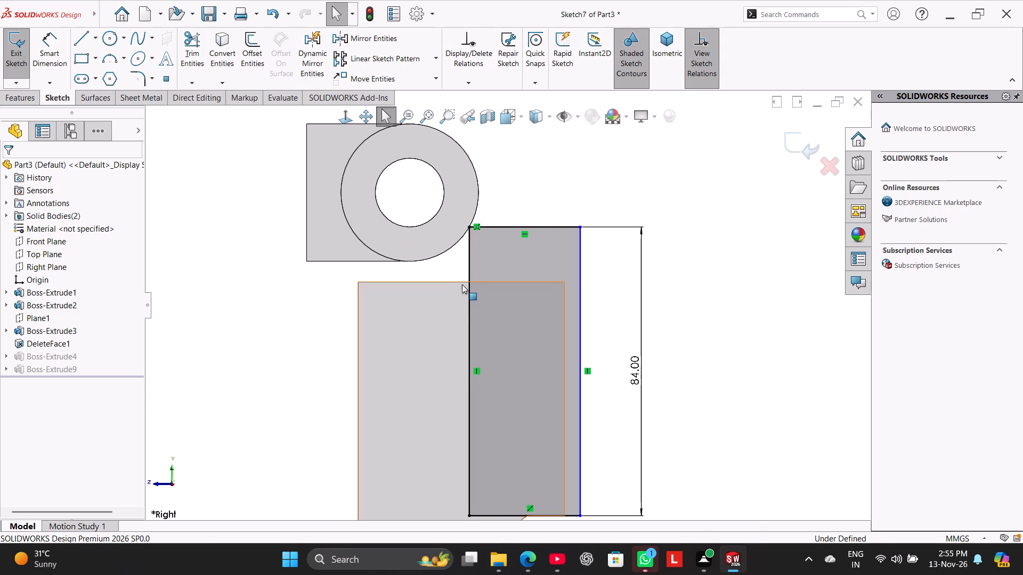
{"action": "scroll", "coordinate": [442, 301], "scroll_direction": "up", "scroll_amount": 1}
{"action": "left_click", "coordinate": [301, 302]}
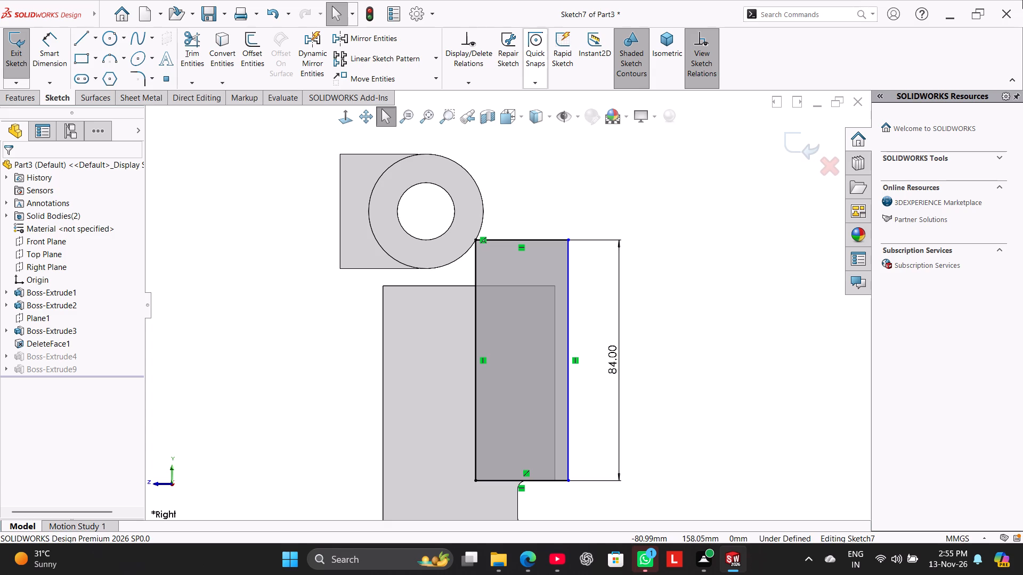
{"action": "left_click_drag", "start_coordinate": [17, 55], "coordinate": [22, 56]}
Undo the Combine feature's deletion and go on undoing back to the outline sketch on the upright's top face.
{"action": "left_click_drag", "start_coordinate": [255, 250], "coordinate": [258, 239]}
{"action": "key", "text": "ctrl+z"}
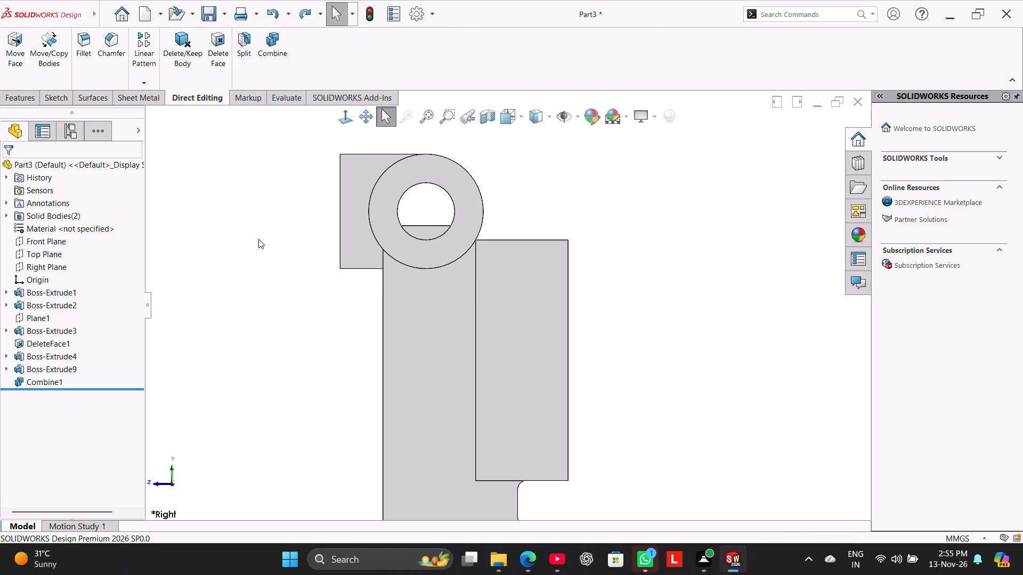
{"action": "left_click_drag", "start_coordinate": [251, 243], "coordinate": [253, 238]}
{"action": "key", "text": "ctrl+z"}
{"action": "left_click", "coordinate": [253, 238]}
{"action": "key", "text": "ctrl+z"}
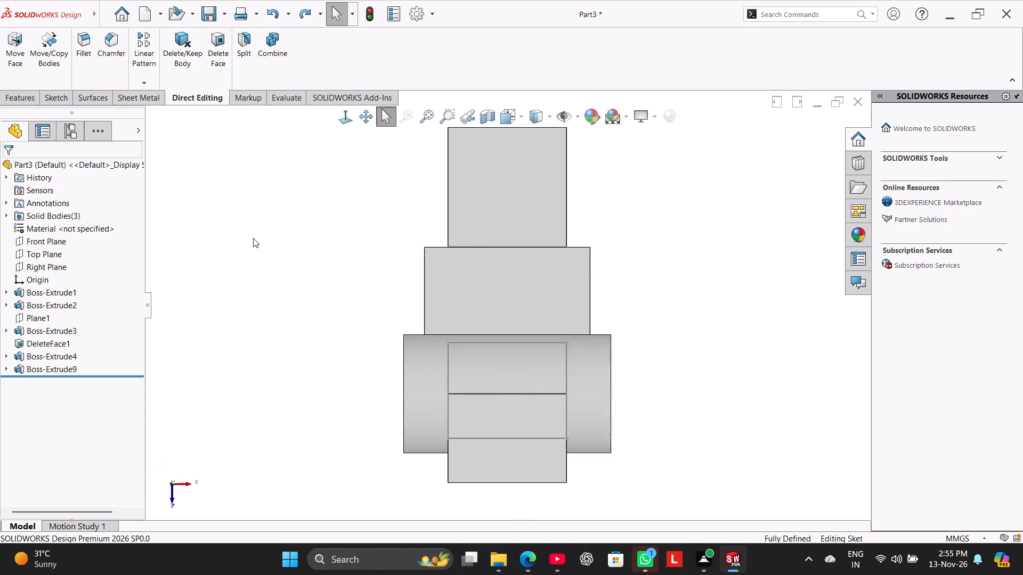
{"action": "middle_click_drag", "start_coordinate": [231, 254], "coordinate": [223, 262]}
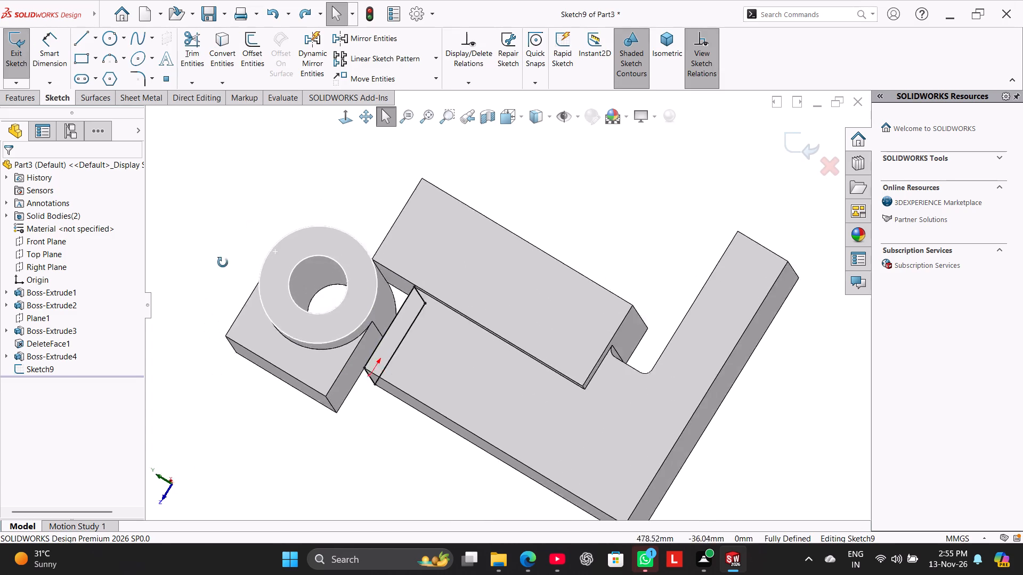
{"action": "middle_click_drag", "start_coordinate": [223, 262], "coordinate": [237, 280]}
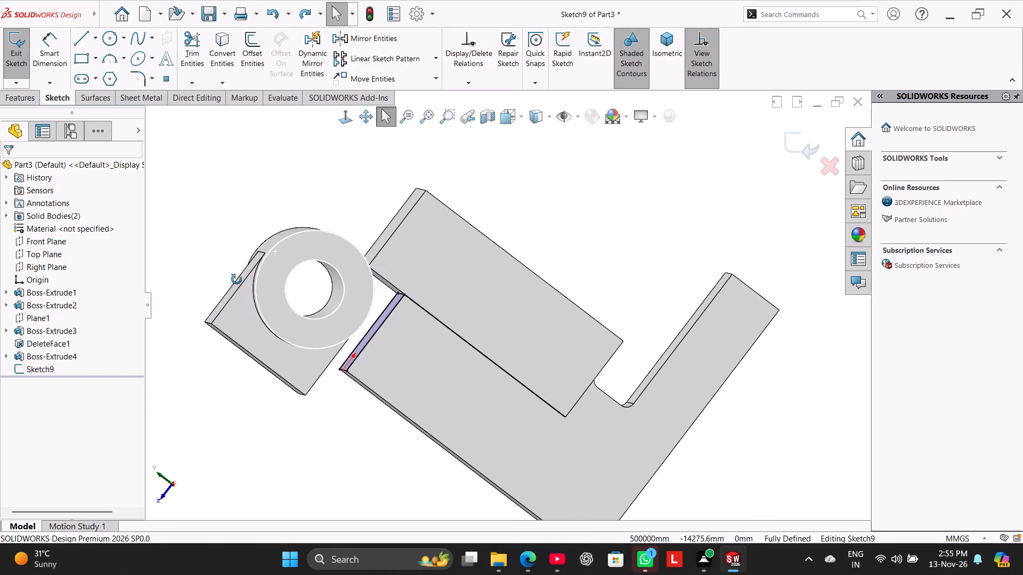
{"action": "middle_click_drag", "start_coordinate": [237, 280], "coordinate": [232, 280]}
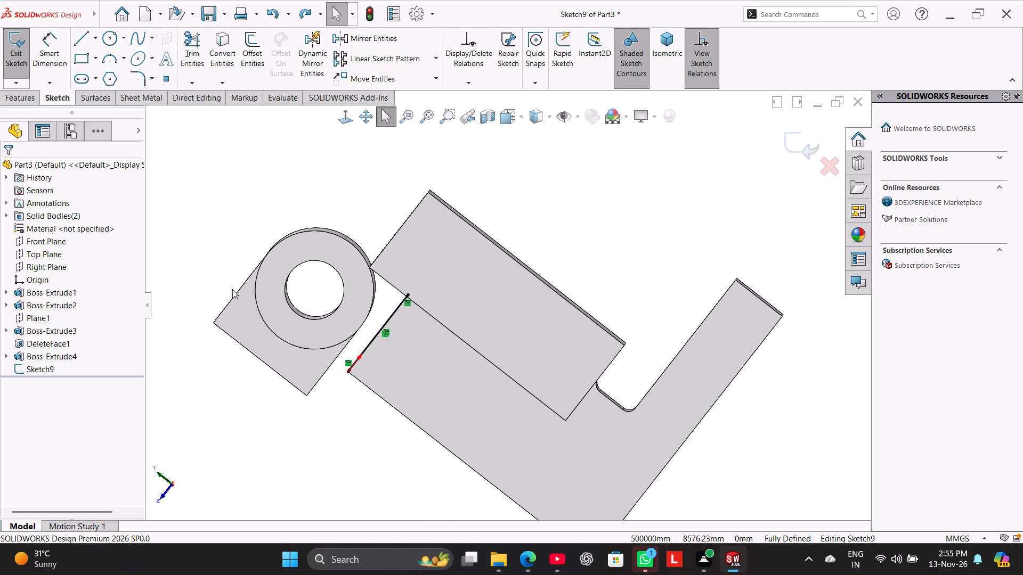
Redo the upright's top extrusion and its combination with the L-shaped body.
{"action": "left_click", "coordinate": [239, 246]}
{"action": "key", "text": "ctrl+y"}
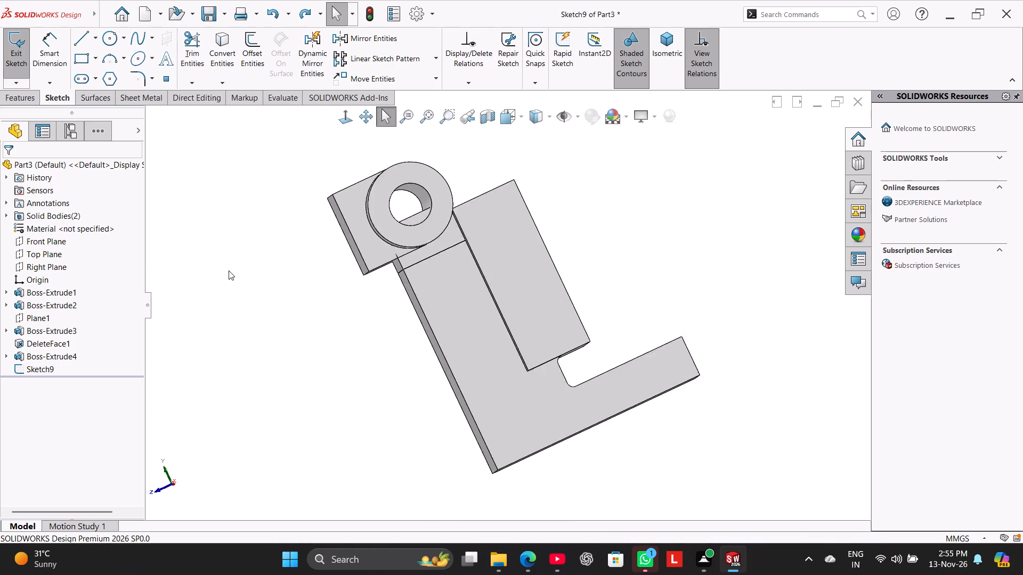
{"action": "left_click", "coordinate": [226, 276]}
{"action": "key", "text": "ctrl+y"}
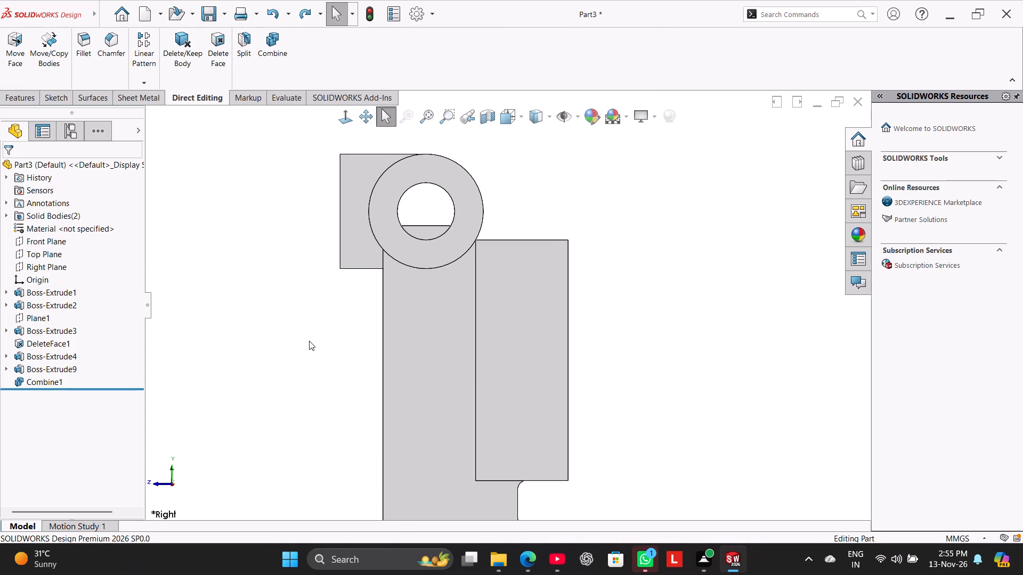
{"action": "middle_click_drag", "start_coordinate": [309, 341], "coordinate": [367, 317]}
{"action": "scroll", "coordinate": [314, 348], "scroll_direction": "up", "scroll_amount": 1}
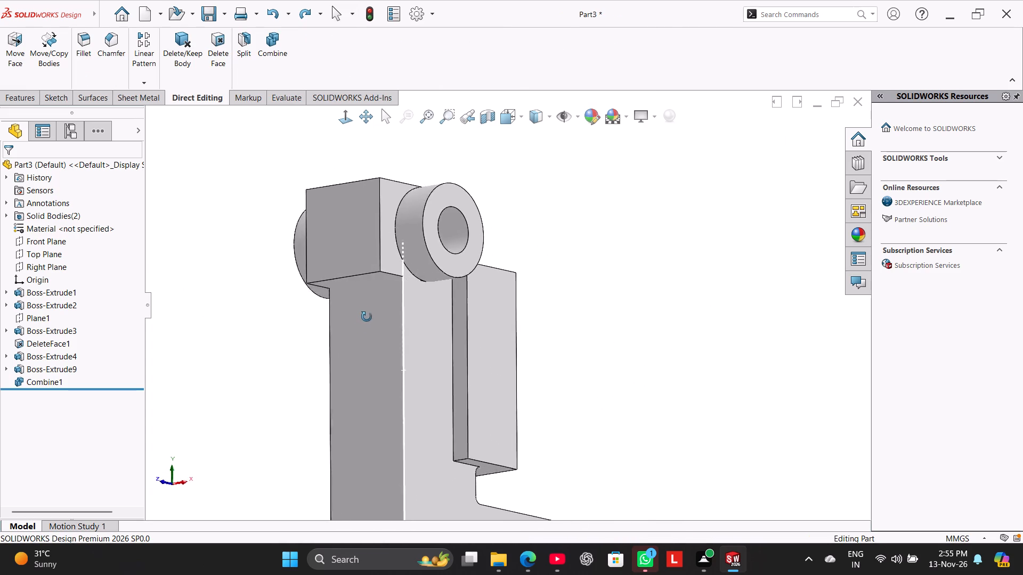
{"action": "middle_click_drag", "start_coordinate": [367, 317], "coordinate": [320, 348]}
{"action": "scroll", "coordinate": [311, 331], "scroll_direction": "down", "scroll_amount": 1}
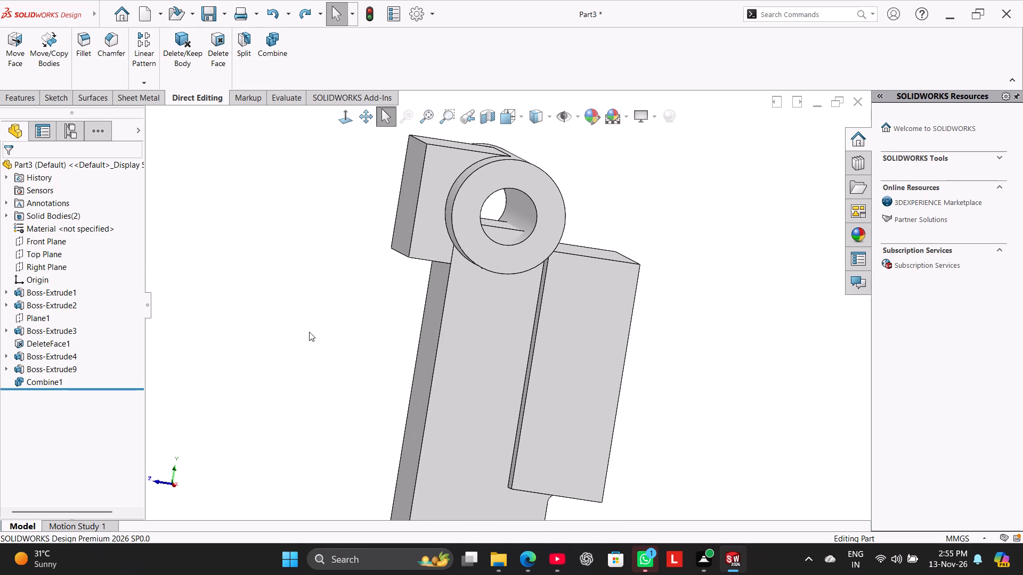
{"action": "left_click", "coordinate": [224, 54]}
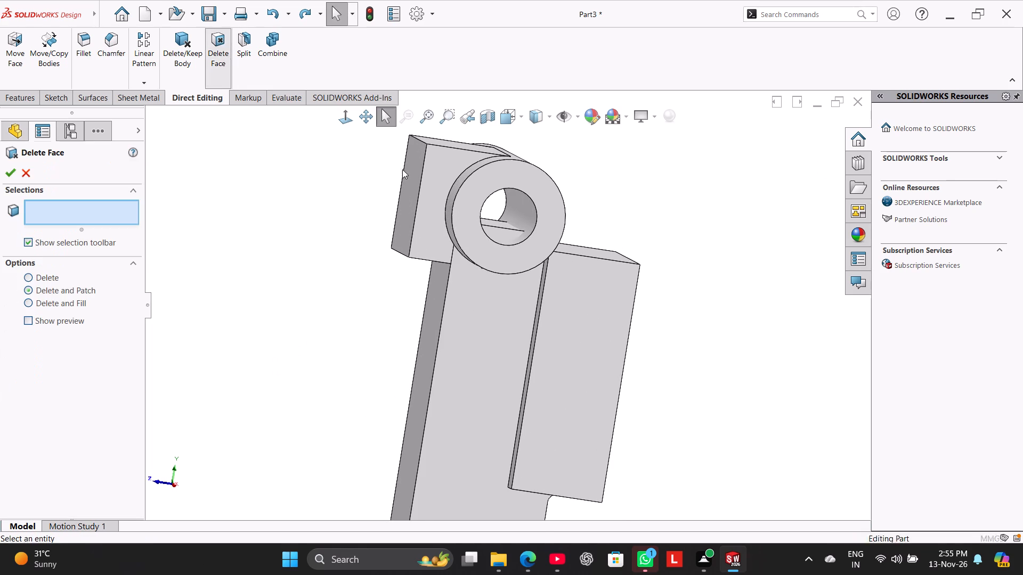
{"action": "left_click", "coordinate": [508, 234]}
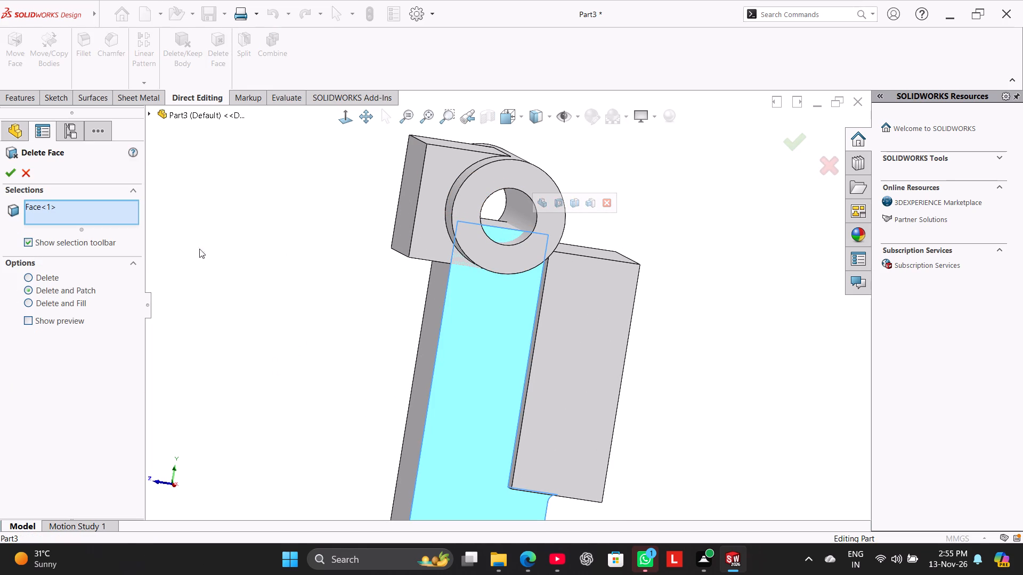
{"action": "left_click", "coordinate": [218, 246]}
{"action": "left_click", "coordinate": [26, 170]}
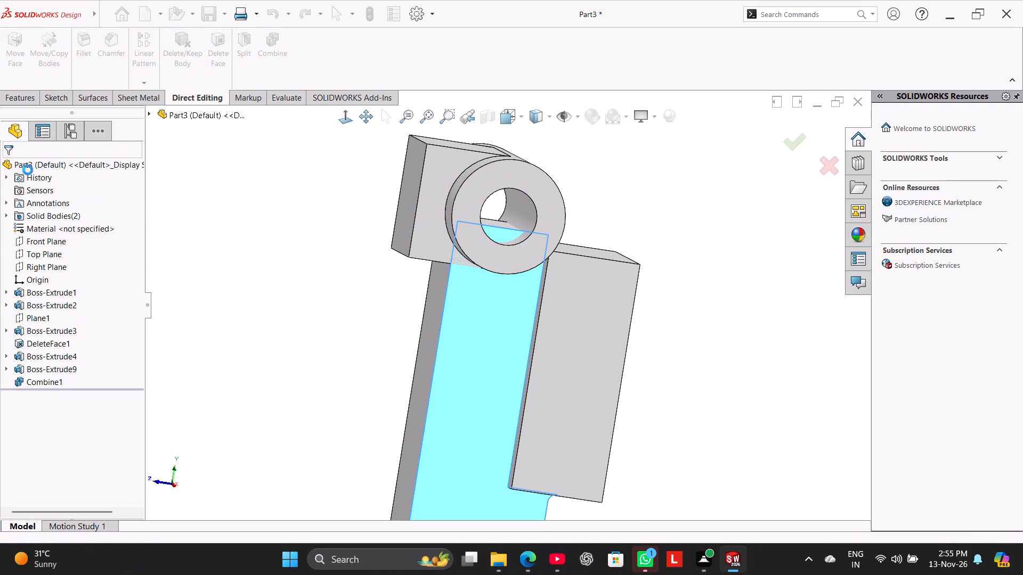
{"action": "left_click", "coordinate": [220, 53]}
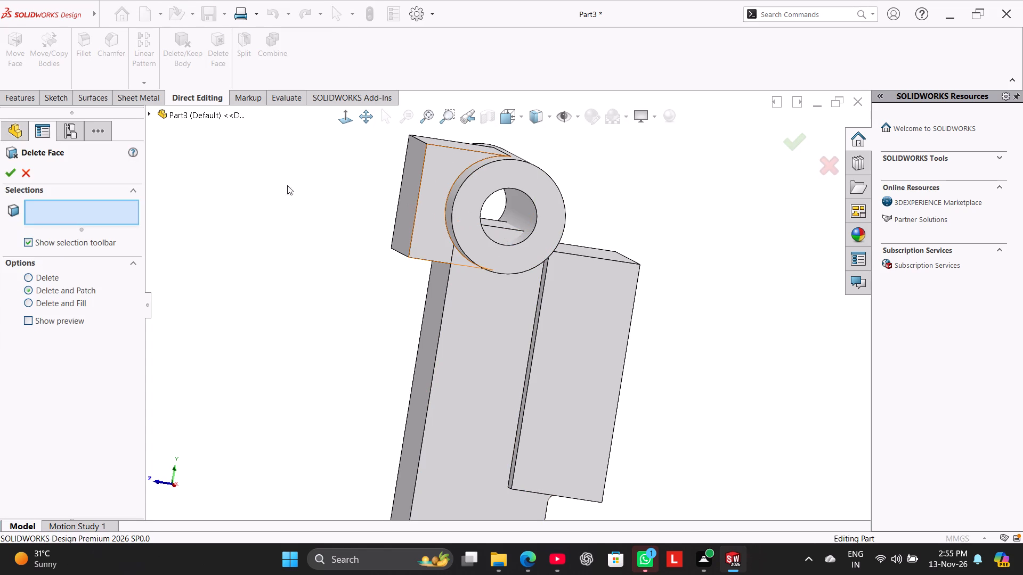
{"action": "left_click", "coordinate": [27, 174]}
Undo the Combine feature, the upright's top extrusion and the outline sketch on the upright's top face.
{"action": "middle_click_drag", "start_coordinate": [265, 250], "coordinate": [242, 229]}
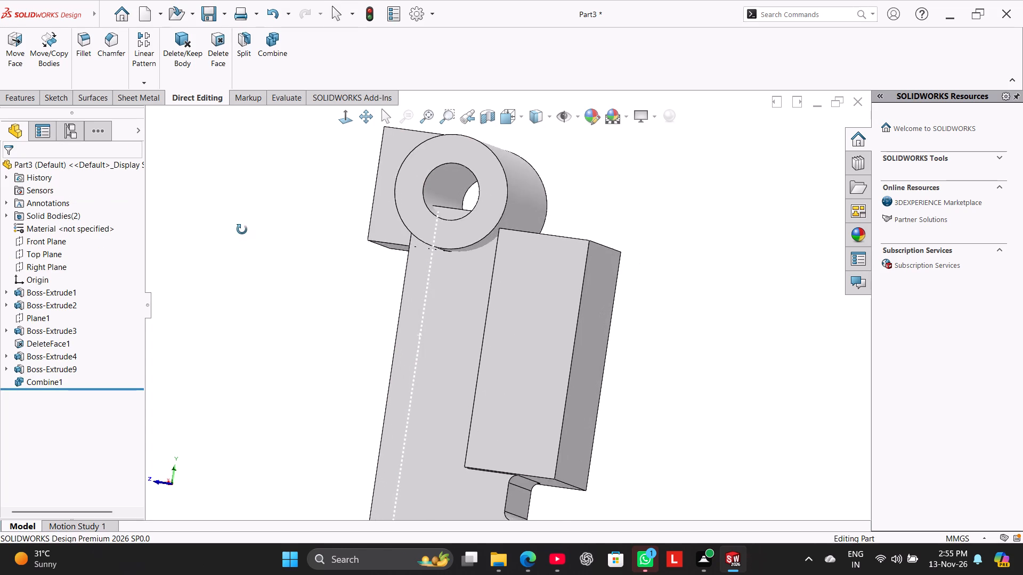
{"action": "middle_click_drag", "start_coordinate": [242, 229], "coordinate": [246, 256]}
{"action": "left_click", "coordinate": [246, 256]}
{"action": "key", "text": "ctrl+z"}
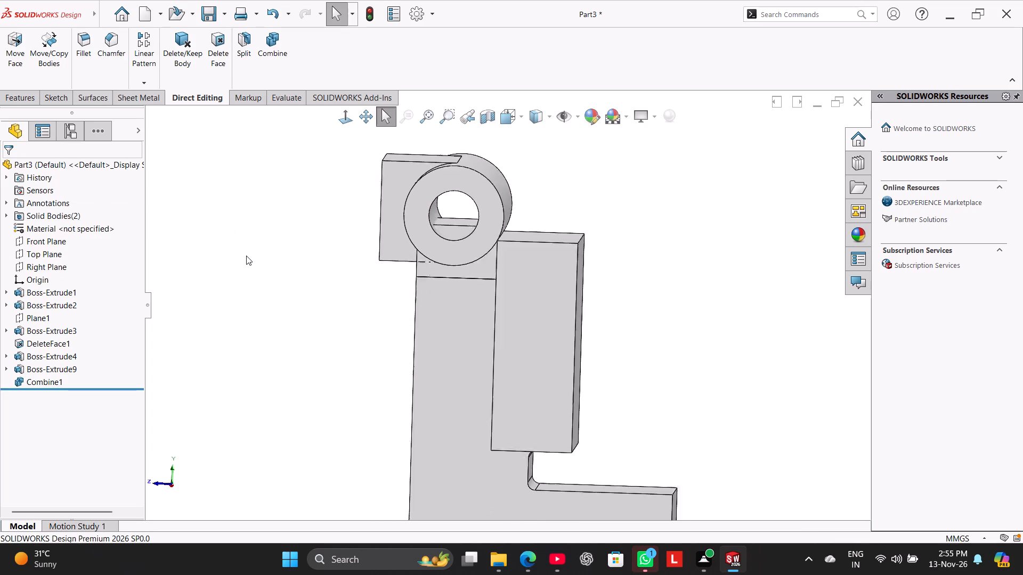
{"action": "left_click", "coordinate": [246, 256]}
{"action": "key", "text": "ctrl+z"}
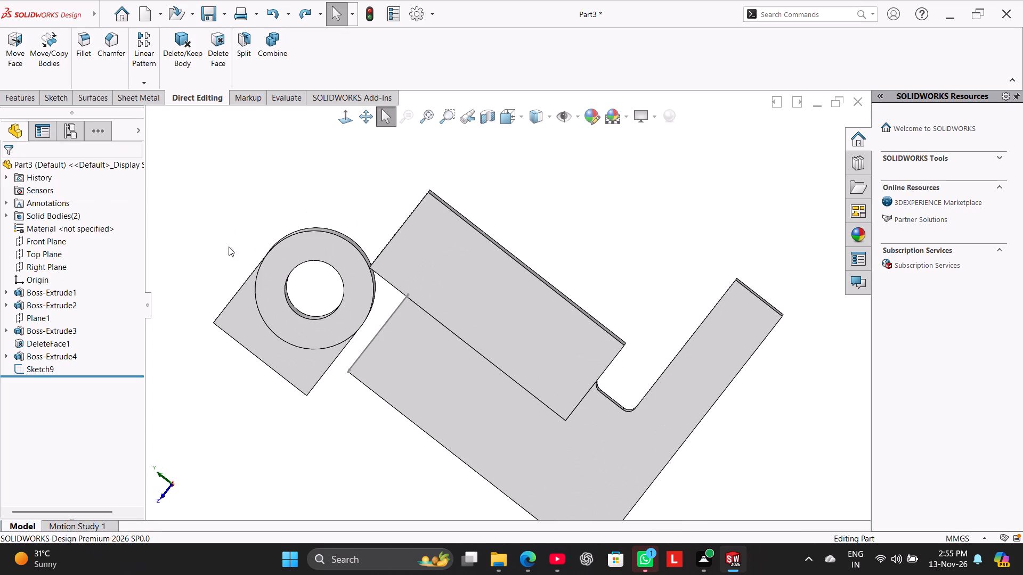
{"action": "left_click", "coordinate": [209, 256]}
{"action": "key", "text": "ctrl+z"}
{"action": "left_click", "coordinate": [210, 253]}
{"action": "key", "text": "ctrl+z"}
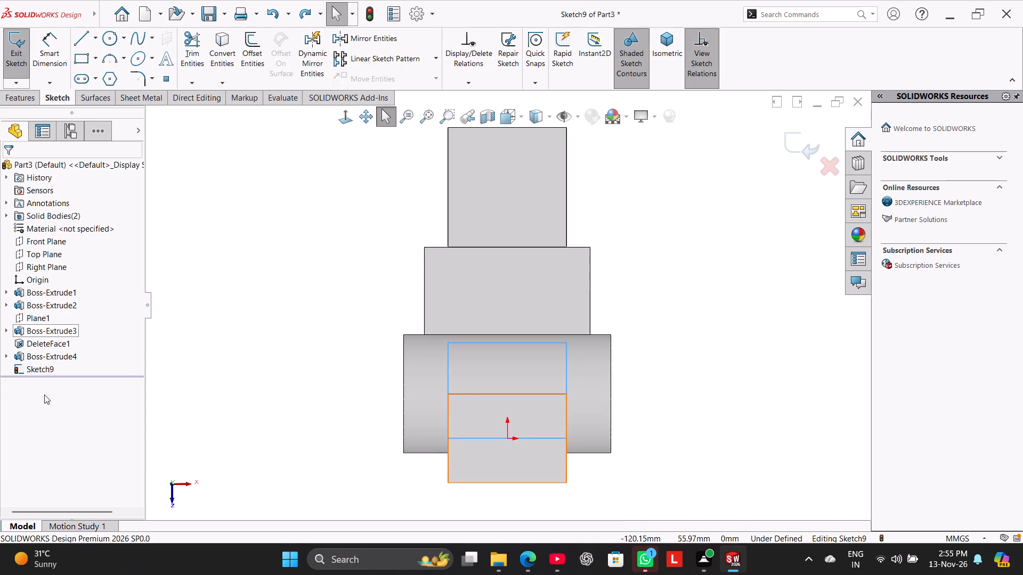
{"action": "left_click", "coordinate": [222, 292]}
{"action": "key", "text": "ctrl+z"}
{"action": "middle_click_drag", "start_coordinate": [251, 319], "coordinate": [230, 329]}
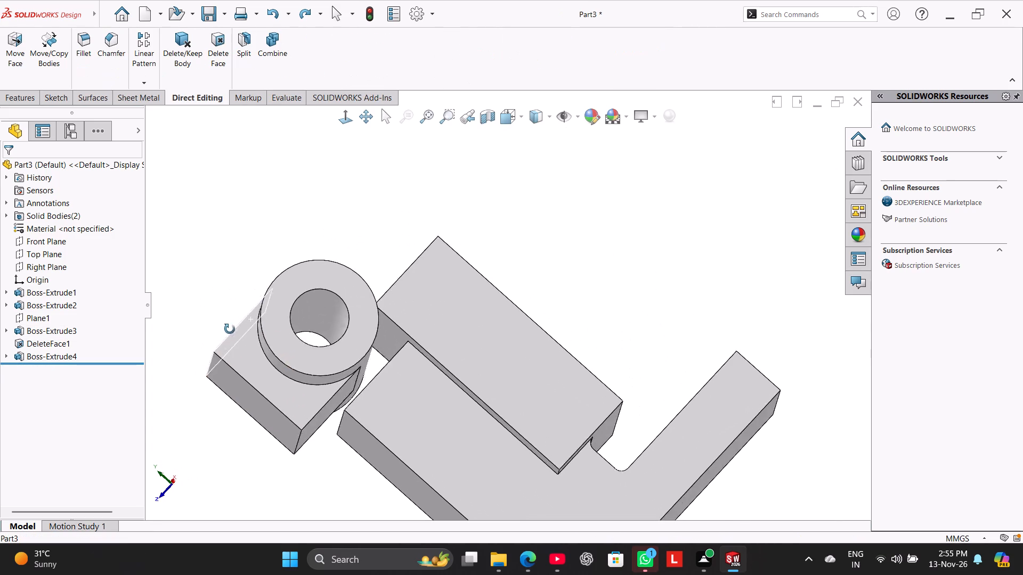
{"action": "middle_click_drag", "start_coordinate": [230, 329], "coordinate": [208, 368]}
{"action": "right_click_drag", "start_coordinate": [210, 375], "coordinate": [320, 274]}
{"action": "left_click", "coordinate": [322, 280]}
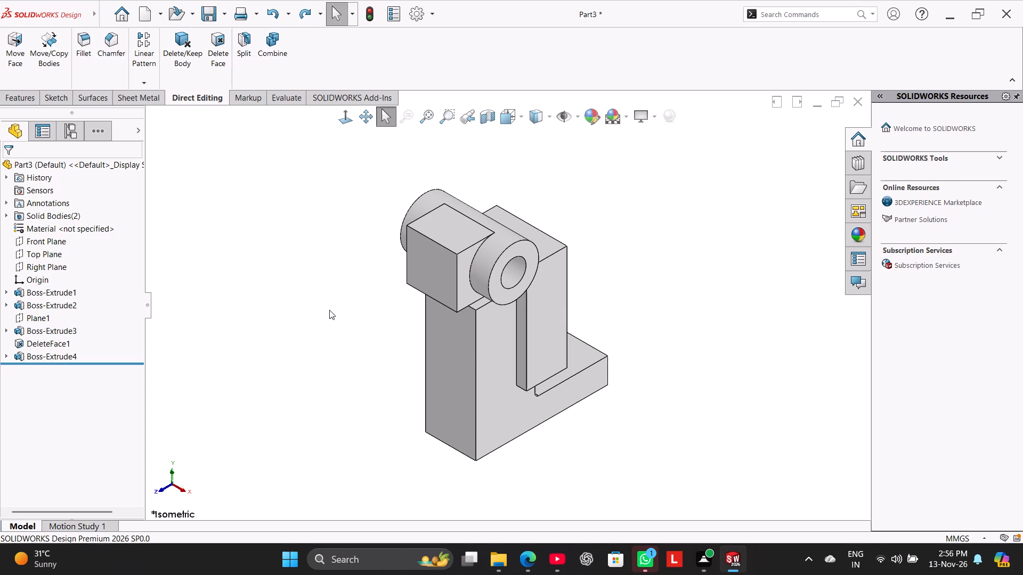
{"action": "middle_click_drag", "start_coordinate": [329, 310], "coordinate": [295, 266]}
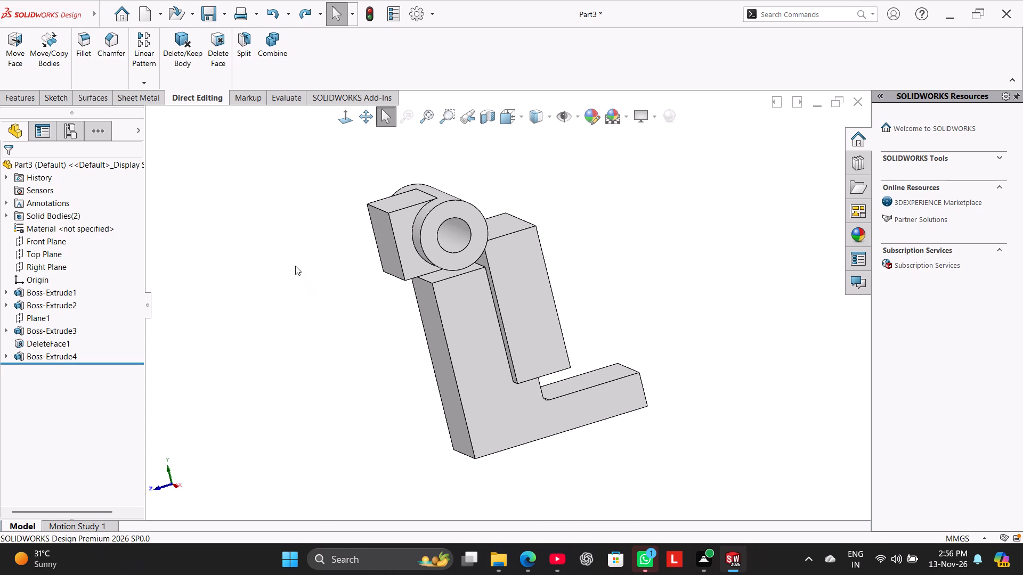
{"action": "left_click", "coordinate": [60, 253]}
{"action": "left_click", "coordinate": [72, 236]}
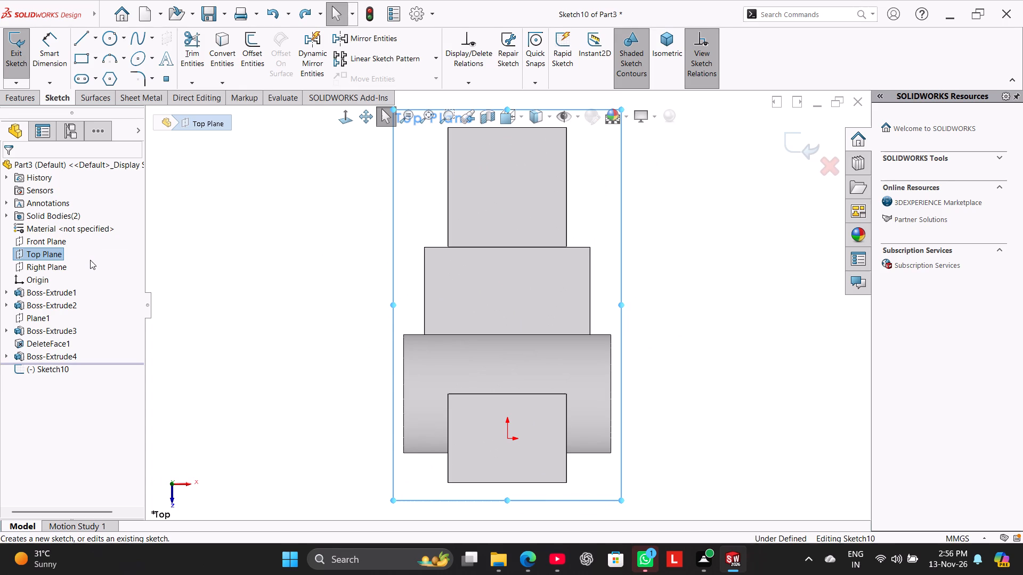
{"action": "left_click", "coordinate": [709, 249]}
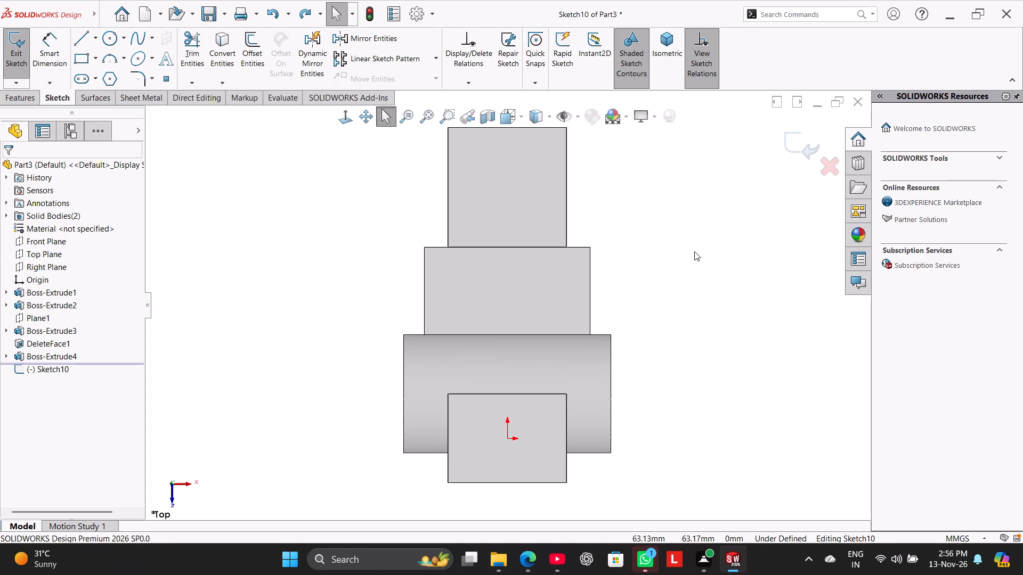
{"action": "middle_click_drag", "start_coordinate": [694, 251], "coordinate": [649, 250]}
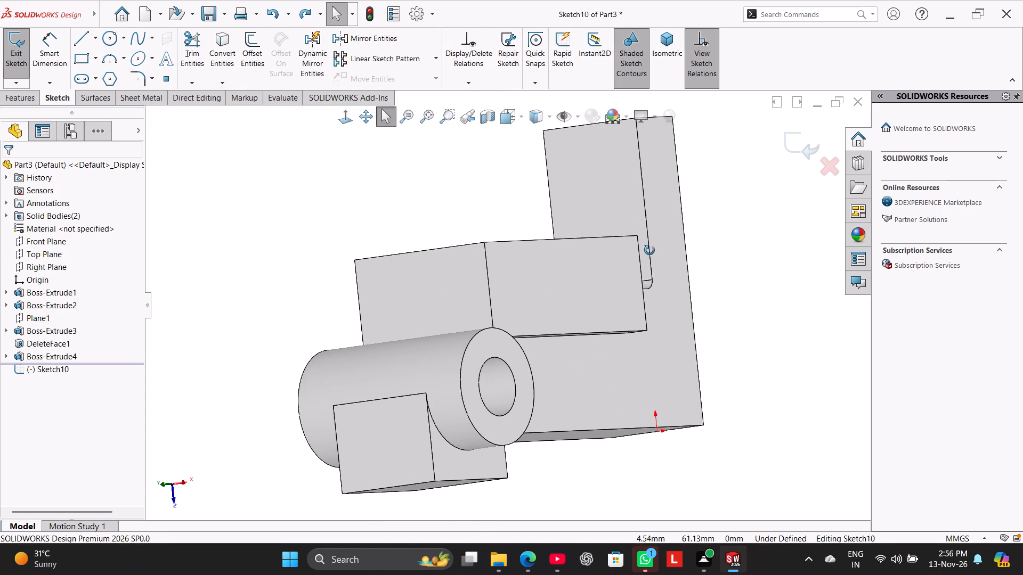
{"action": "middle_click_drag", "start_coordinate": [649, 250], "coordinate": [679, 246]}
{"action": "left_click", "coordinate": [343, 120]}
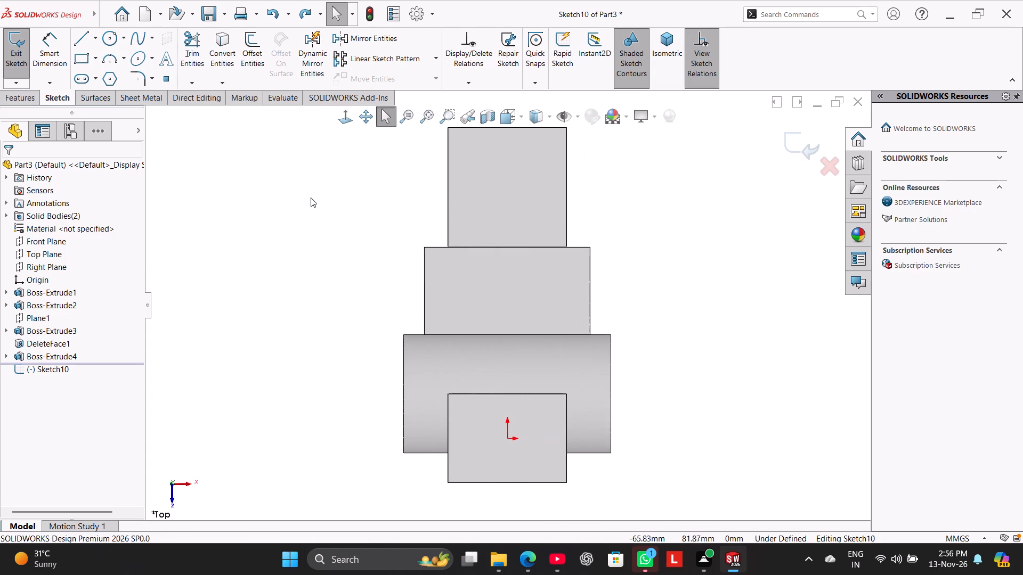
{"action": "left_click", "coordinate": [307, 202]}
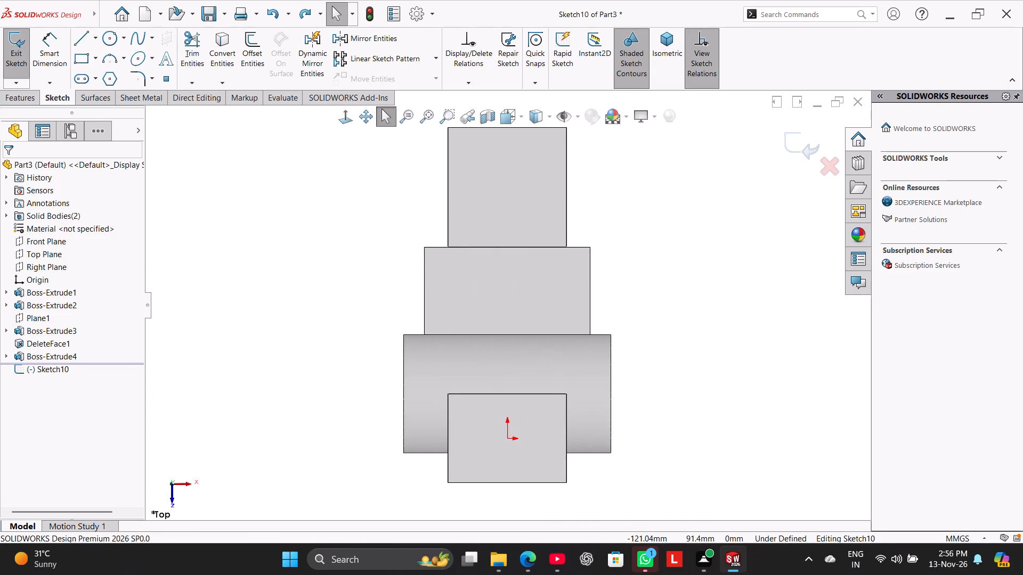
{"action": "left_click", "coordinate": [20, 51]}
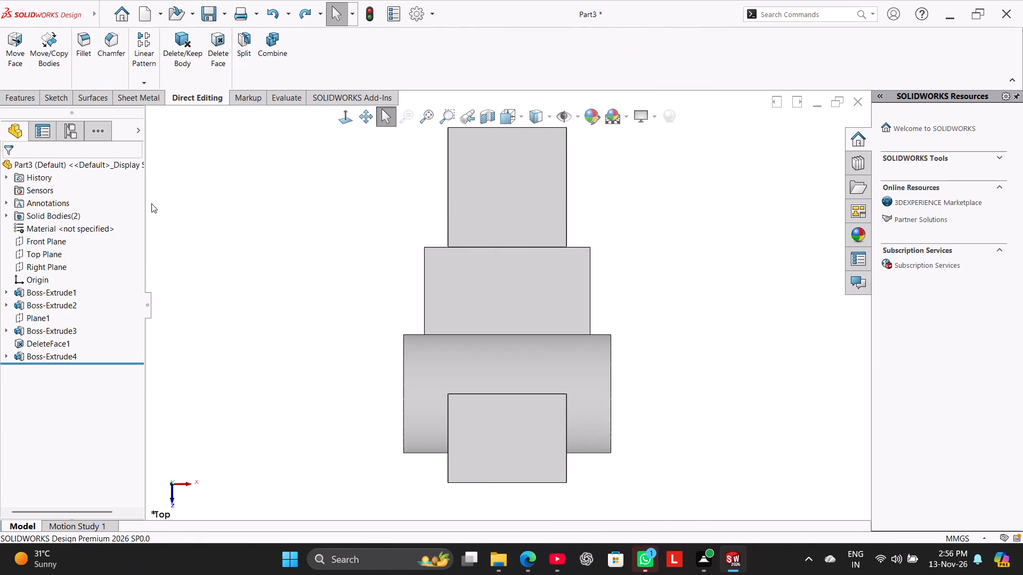
Check the vertical distance from the L-shaped body's base to the tall block's lower edge in a temporary Front Plane sketch, and exit it.
{"action": "left_click", "coordinate": [42, 244]}
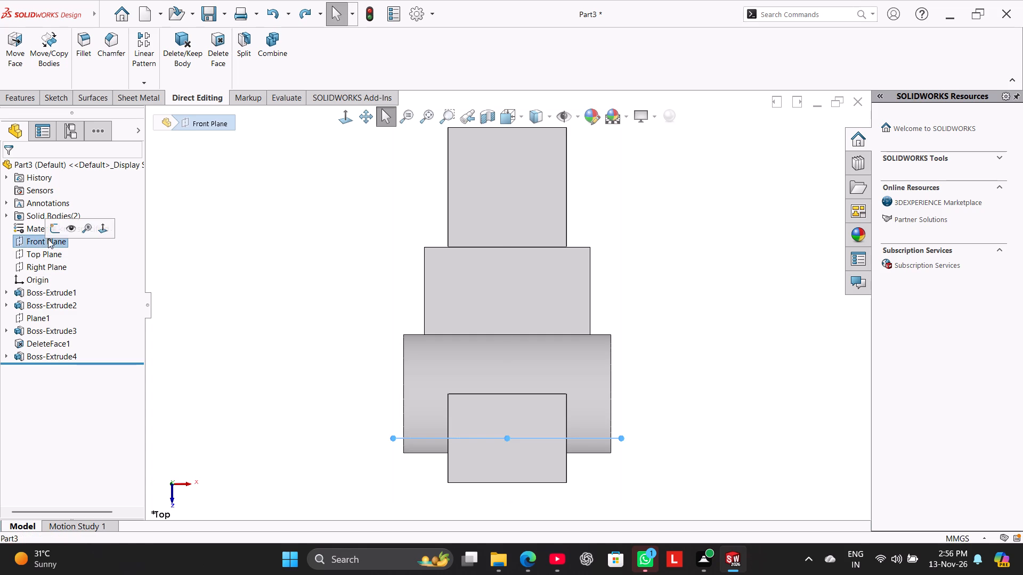
{"action": "left_click", "coordinate": [51, 231]}
{"action": "left_click", "coordinate": [238, 253]}
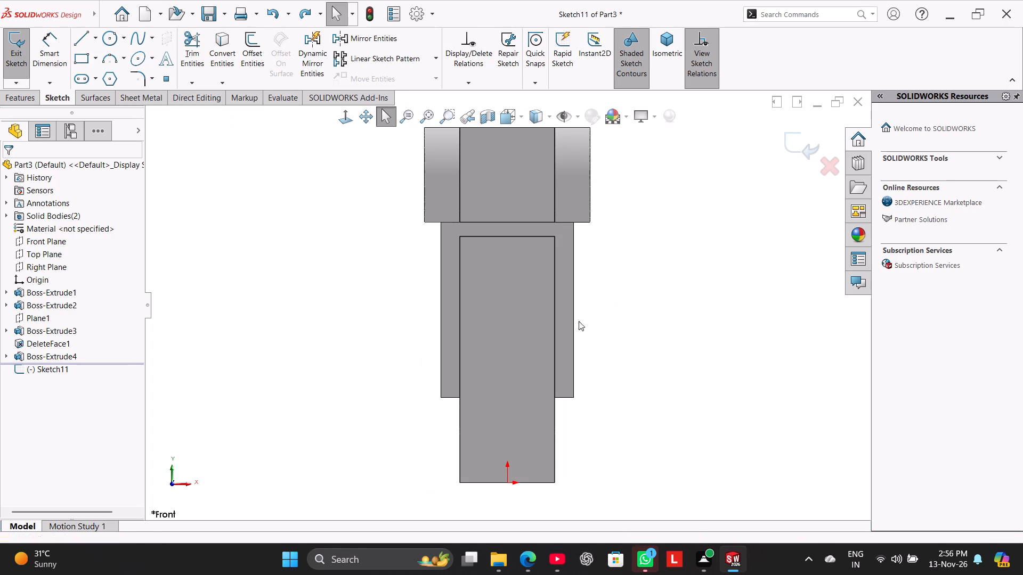
{"action": "left_click", "coordinate": [38, 45]}
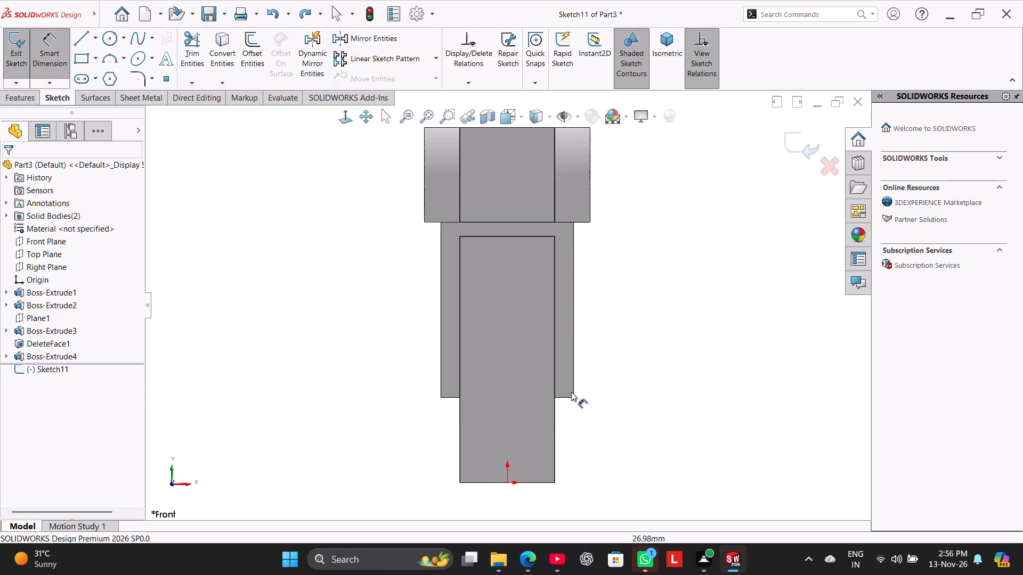
{"action": "left_click", "coordinate": [567, 396]}
{"action": "left_click", "coordinate": [546, 483]}
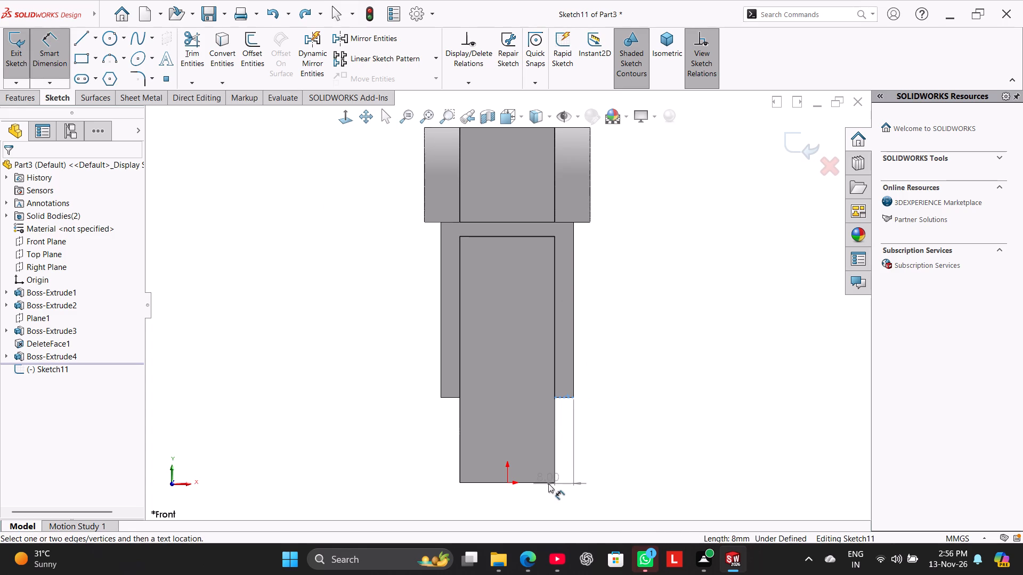
{"action": "left_click", "coordinate": [541, 482]}
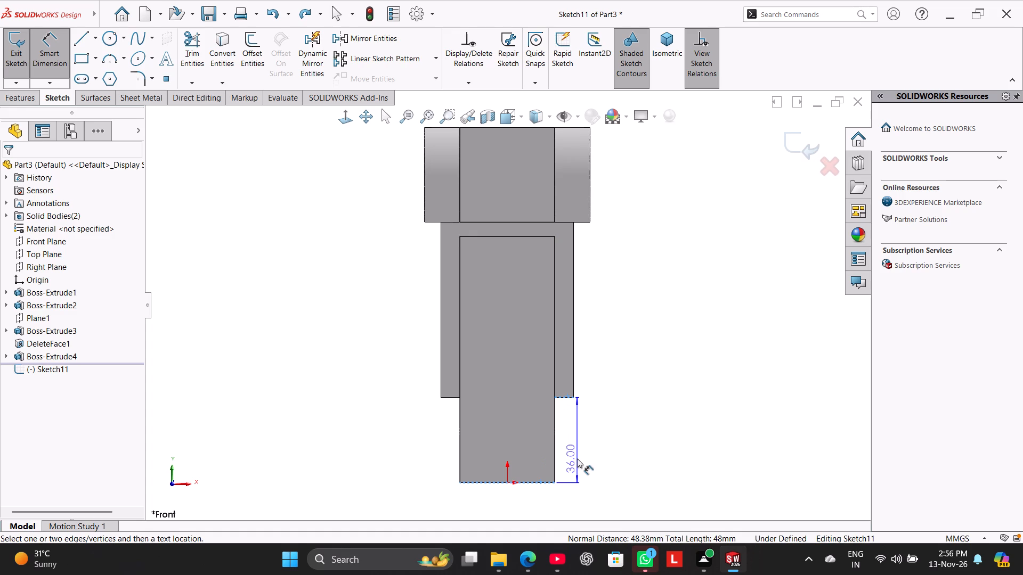
{"action": "left_click_drag", "start_coordinate": [44, 59], "coordinate": [43, 64]}
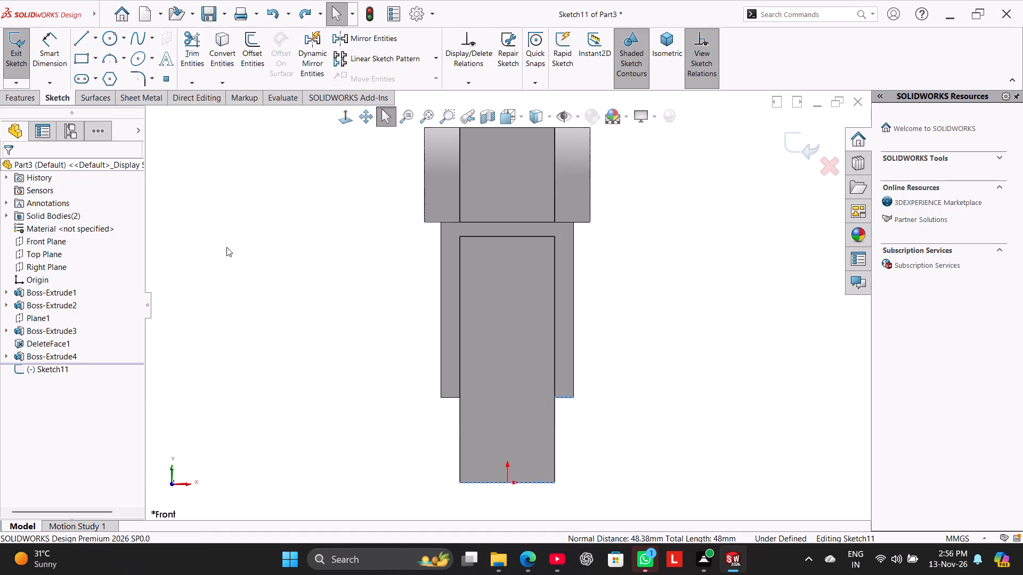
{"action": "left_click_drag", "start_coordinate": [246, 259], "coordinate": [248, 266]}
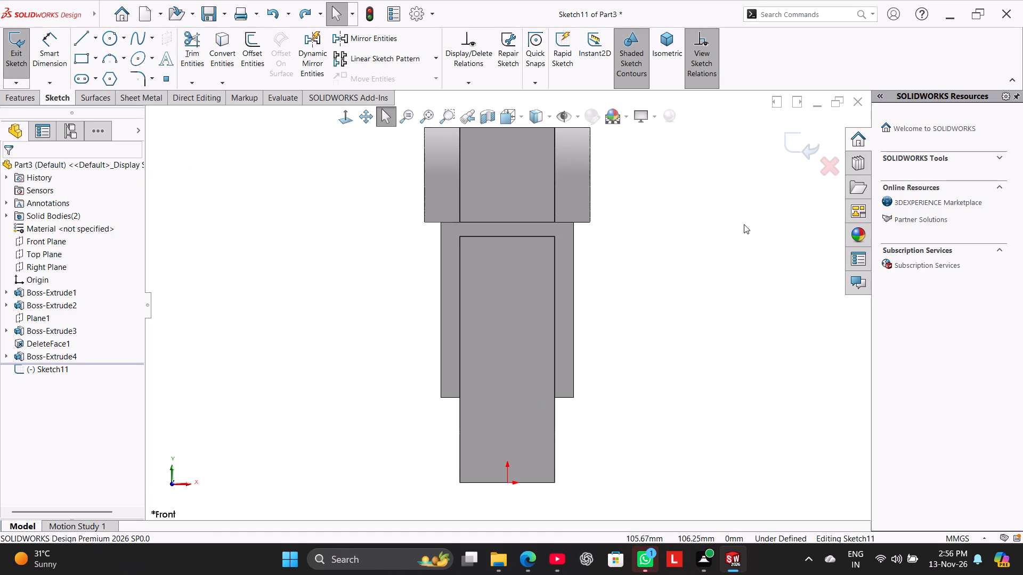
{"action": "left_click", "coordinate": [22, 48]}
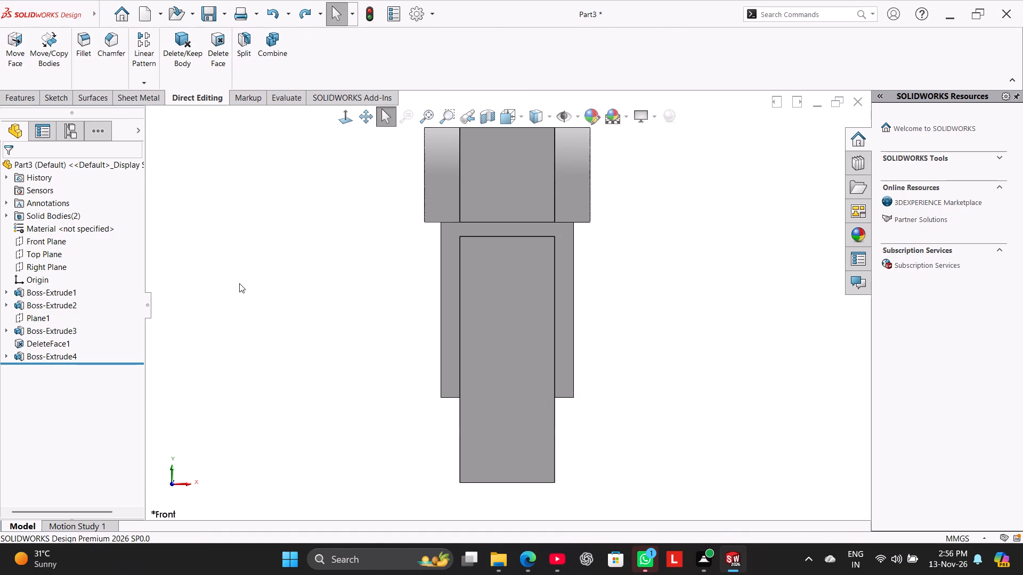
Edit the L-shaped body's profile sketch, set the upright's overall height to 130 mm, and exit the sketch.
{"action": "right_click_drag", "start_coordinate": [250, 330], "coordinate": [301, 284]}
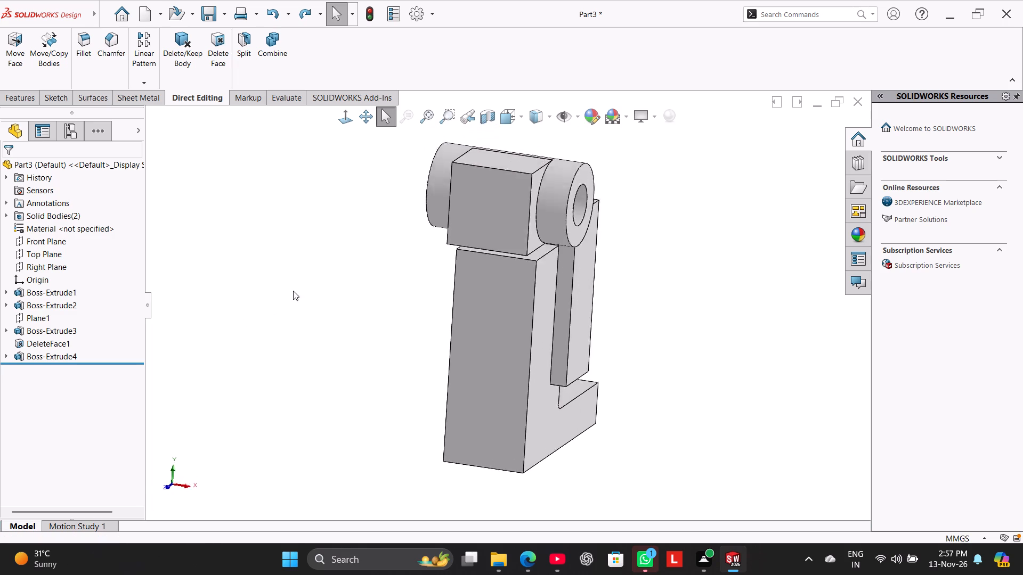
{"action": "middle_click_drag", "start_coordinate": [302, 330], "coordinate": [265, 248]}
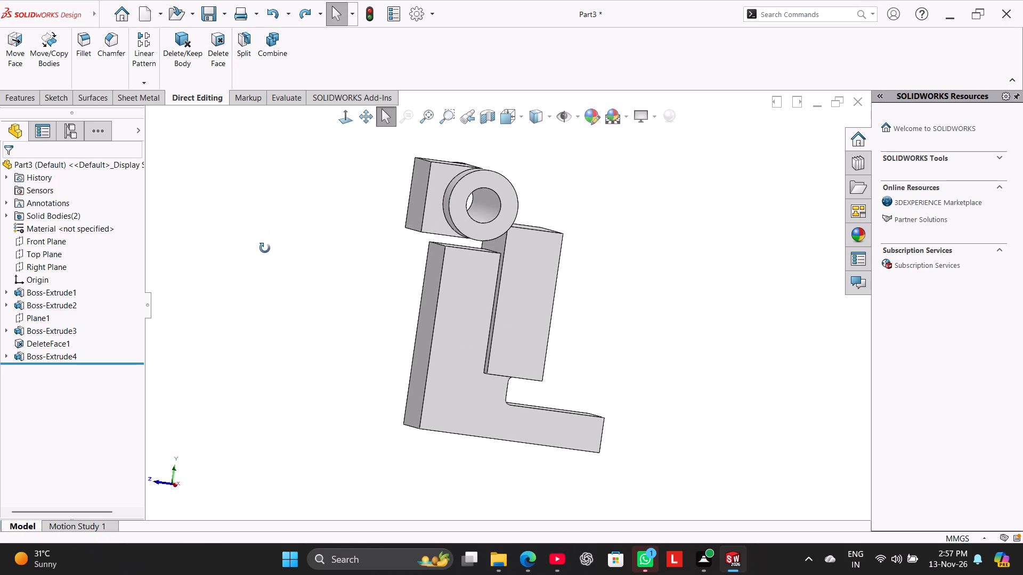
{"action": "middle_click_drag", "start_coordinate": [265, 248], "coordinate": [253, 240]}
{"action": "right_click", "coordinate": [53, 295]}
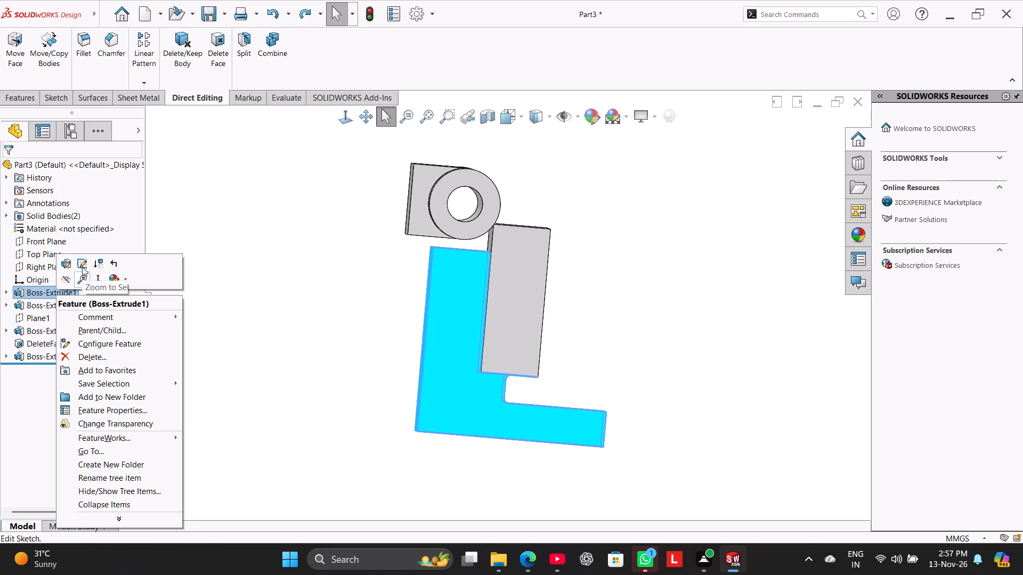
{"action": "left_click", "coordinate": [82, 267]}
{"action": "scroll", "coordinate": [317, 296], "scroll_direction": "up", "scroll_amount": 2}
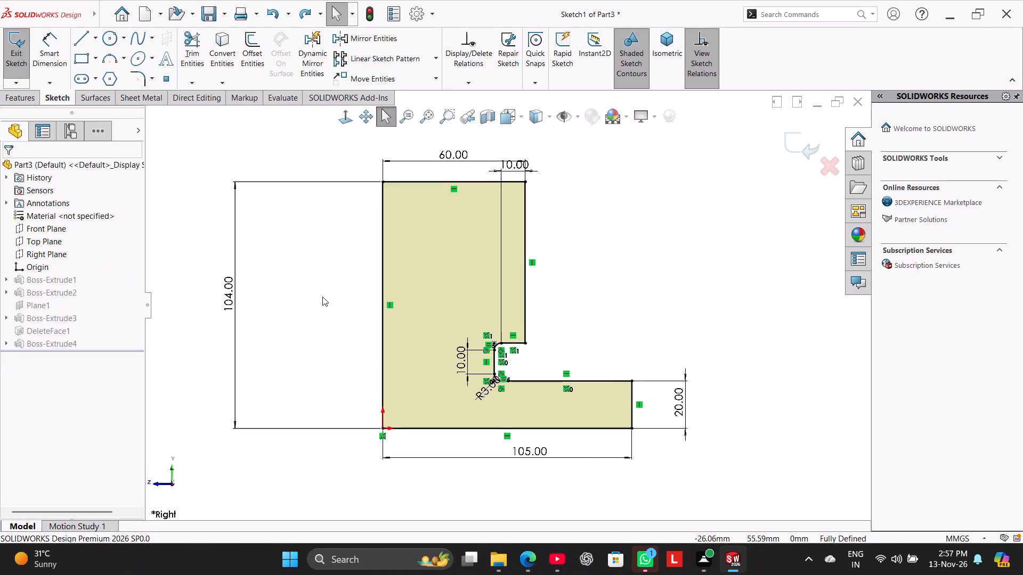
{"action": "scroll", "coordinate": [322, 297], "scroll_direction": "up", "scroll_amount": 1}
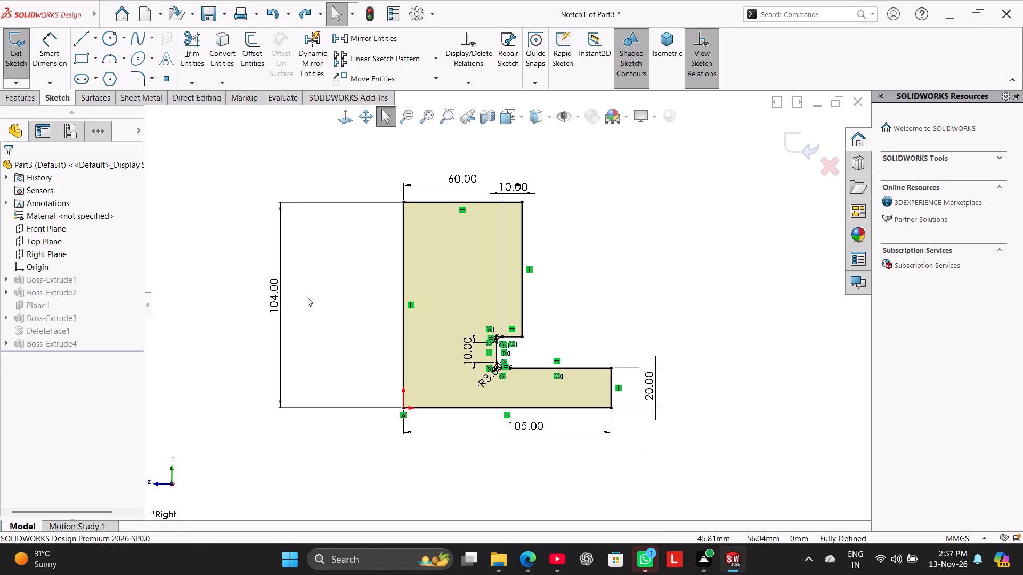
{"action": "double_click", "coordinate": [275, 283]}
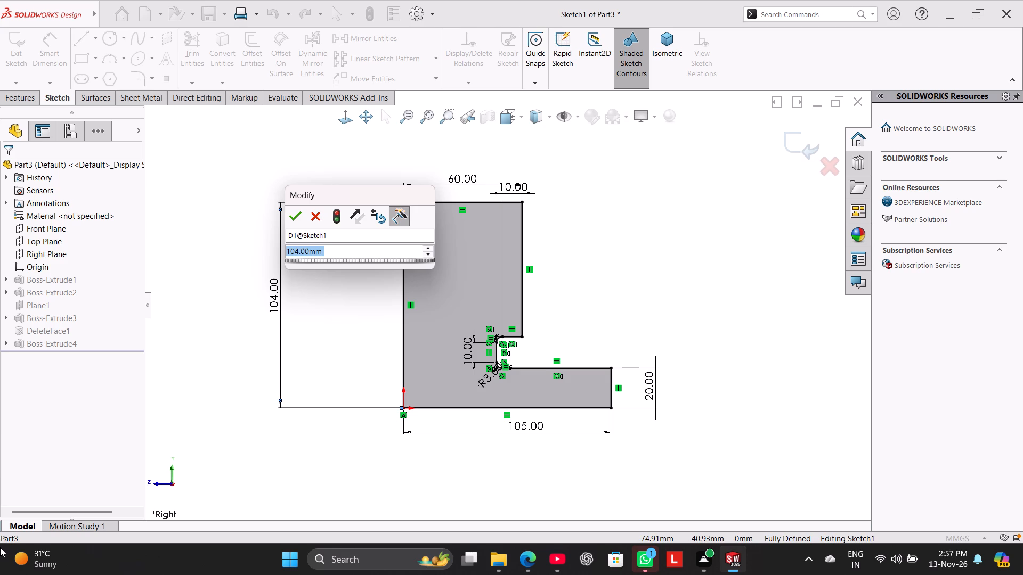
{"action": "key", "text": "1"}
{"action": "type", "text": "30"}
{"action": "key", "text": "Return"}
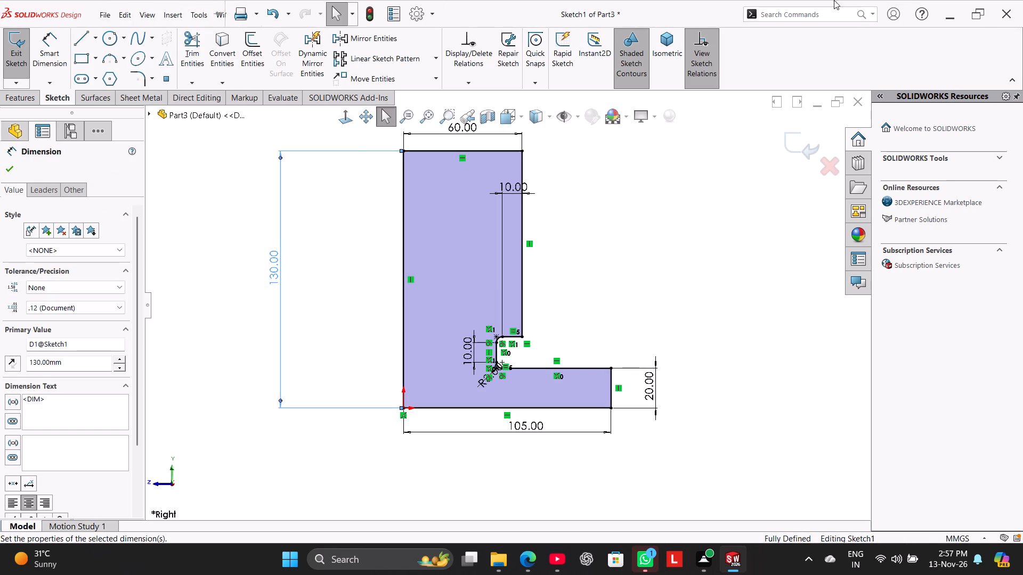
{"action": "left_click", "coordinate": [21, 51]}
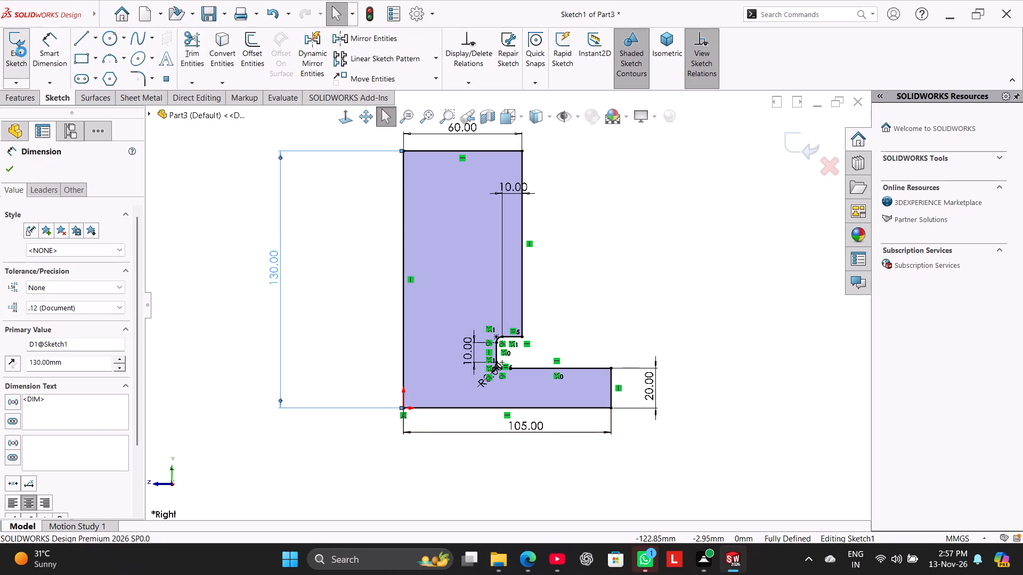
Examine the rebuilt part where the ring, block and upright meet, along with the failed Boss-Extrude4 feature.
{"action": "left_click", "coordinate": [380, 87]}
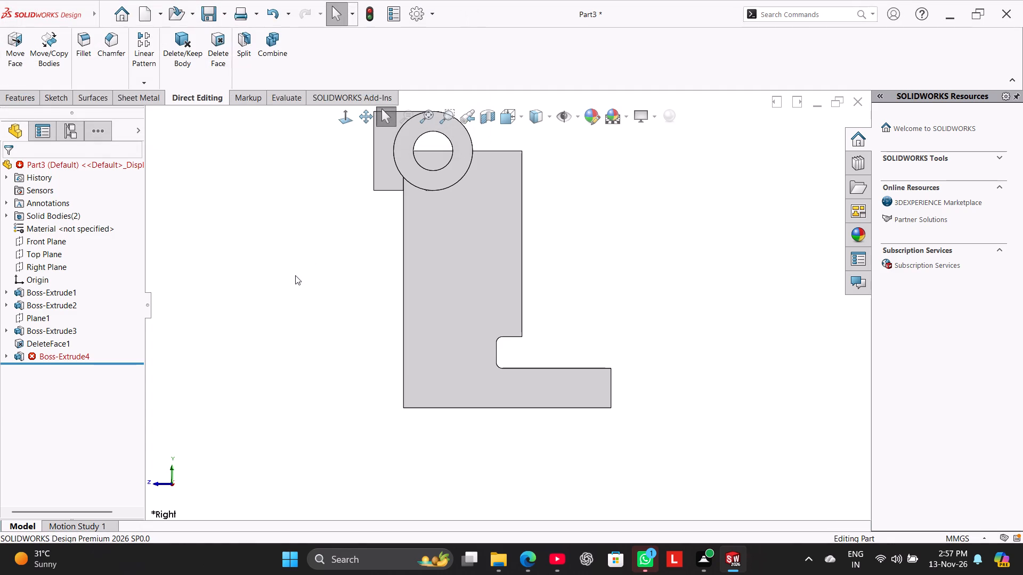
{"action": "left_click", "coordinate": [295, 275]}
{"action": "middle_click_drag", "start_coordinate": [295, 275], "coordinate": [286, 234]}
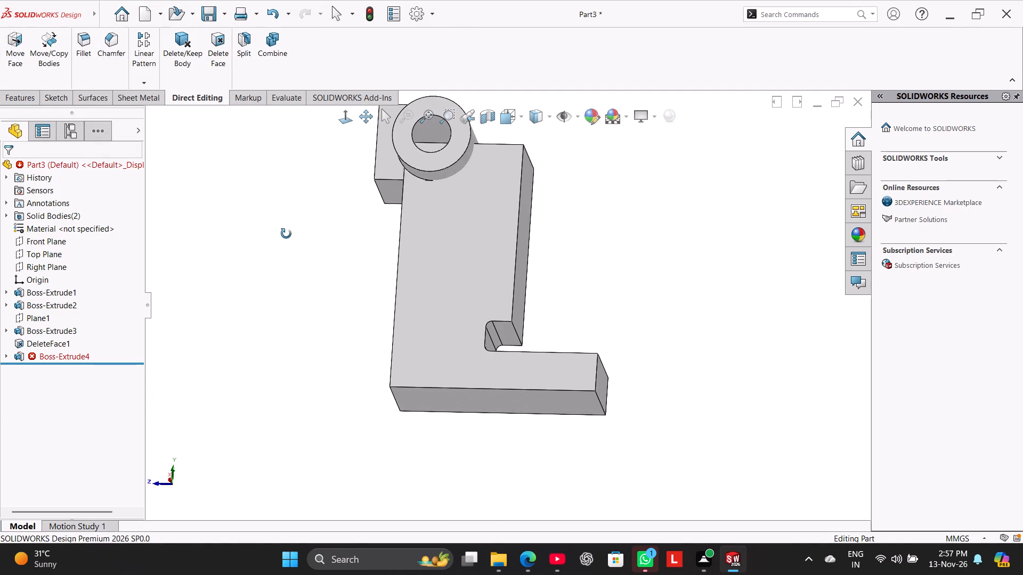
{"action": "middle_click_drag", "start_coordinate": [286, 234], "coordinate": [295, 281]}
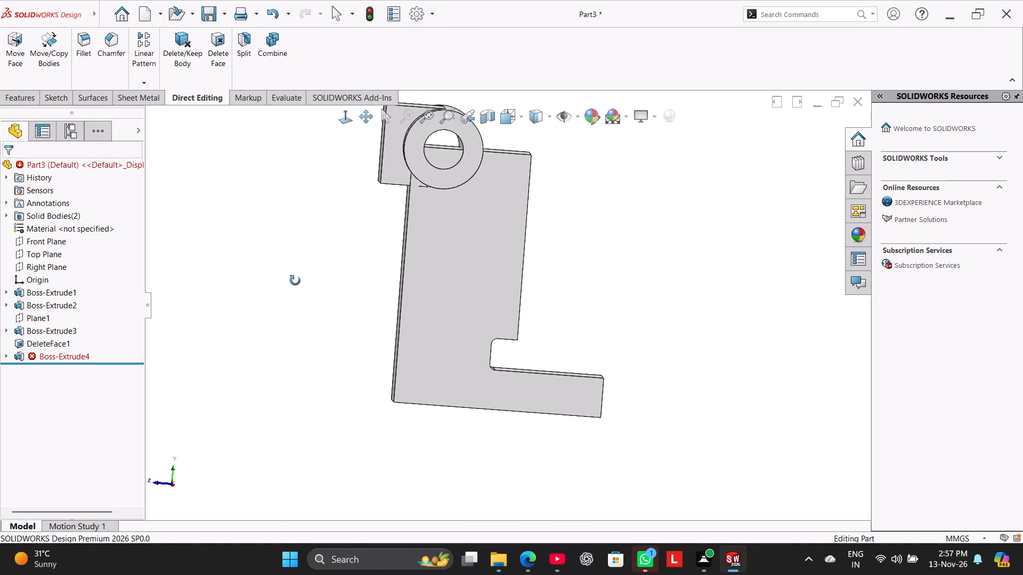
{"action": "middle_click_drag", "start_coordinate": [295, 281], "coordinate": [285, 272]}
{"action": "left_click", "coordinate": [285, 272]}
{"action": "middle_click_drag", "start_coordinate": [256, 304], "coordinate": [256, 305]}
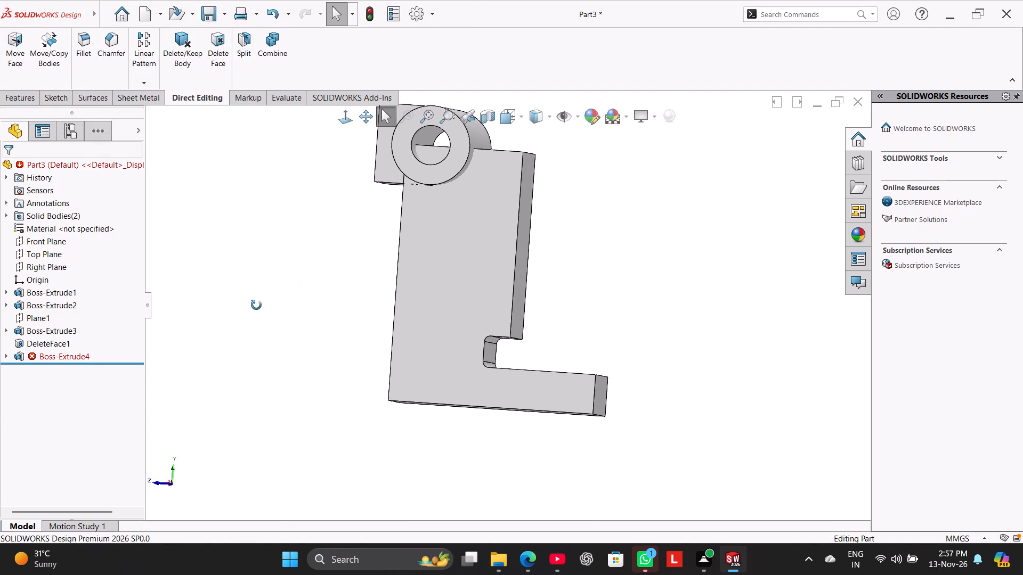
{"action": "middle_click_drag", "start_coordinate": [256, 305], "coordinate": [264, 294]}
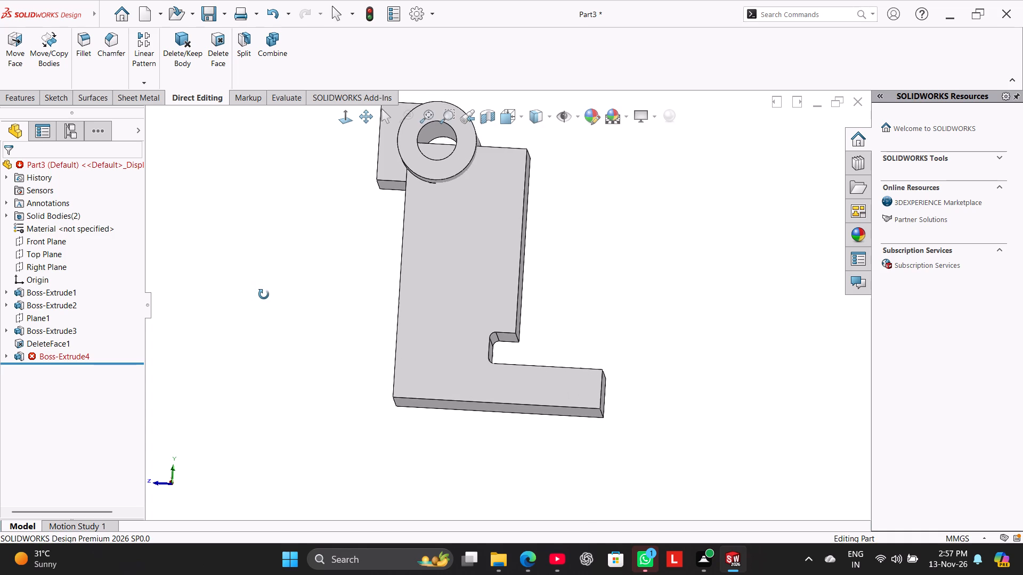
{"action": "middle_click_drag", "start_coordinate": [264, 294], "coordinate": [264, 296]}
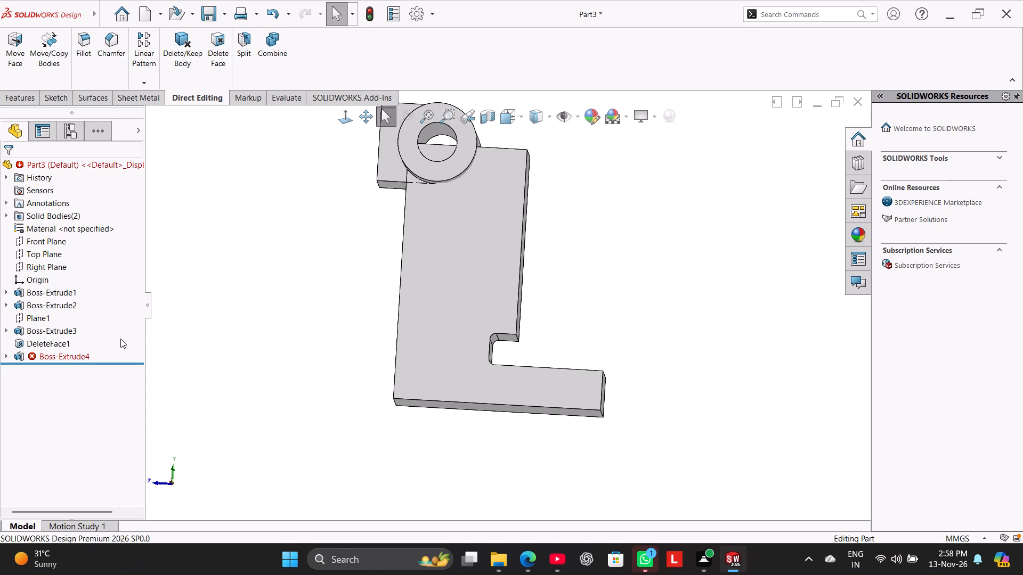
{"action": "right_click", "coordinate": [85, 357]}
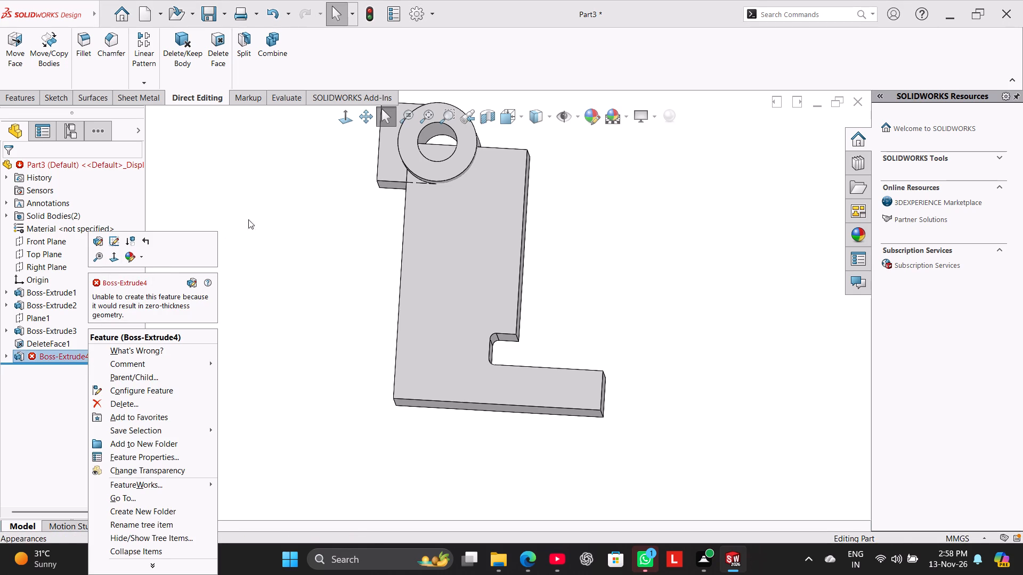
{"action": "left_click", "coordinate": [264, 206]}
Edit the L-shaped body's profile sketch, set the upright's overall height to 120 mm, and exit the sketch.
{"action": "right_click", "coordinate": [55, 287]}
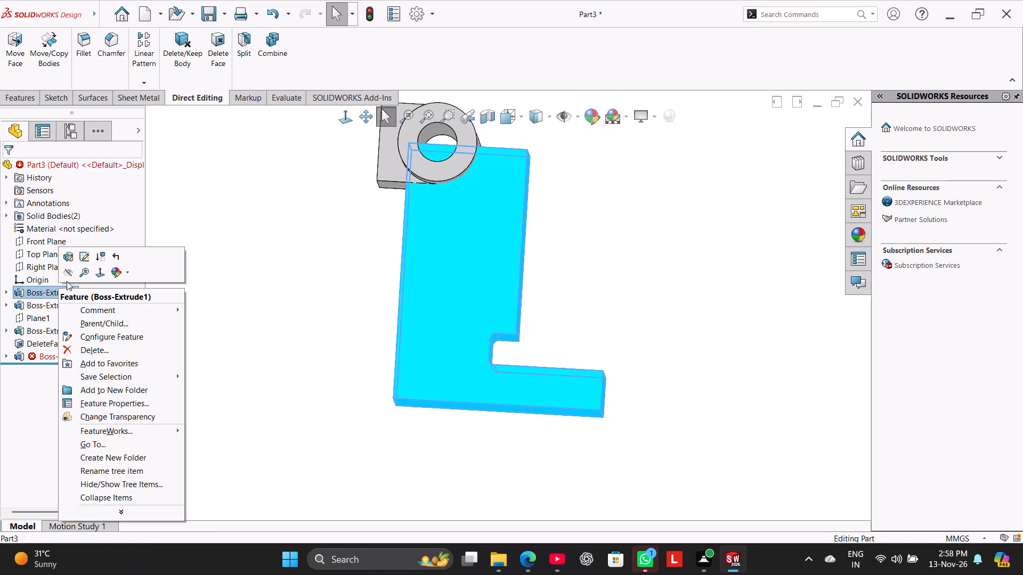
{"action": "left_click", "coordinate": [79, 262]}
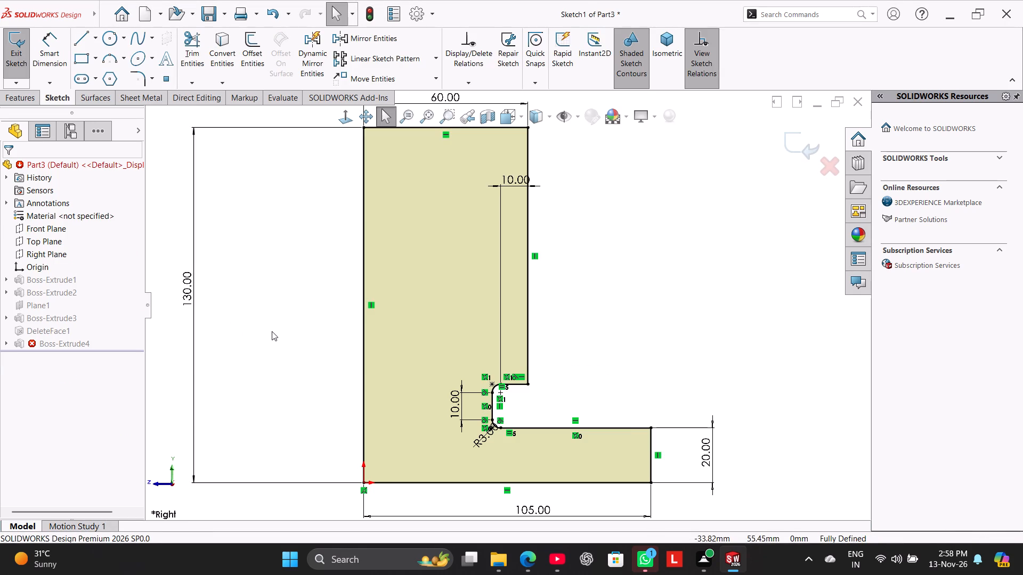
{"action": "scroll", "coordinate": [272, 331], "scroll_direction": "up", "scroll_amount": 1}
{"action": "double_click", "coordinate": [236, 286]}
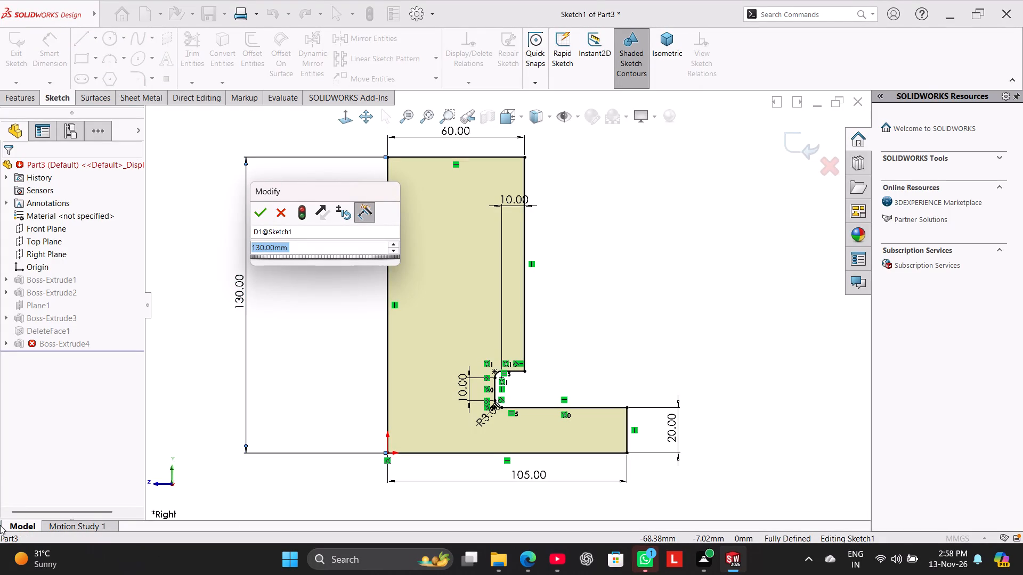
{"action": "type", "text": "20"}
{"action": "type", "text": "+10+3+3+"}
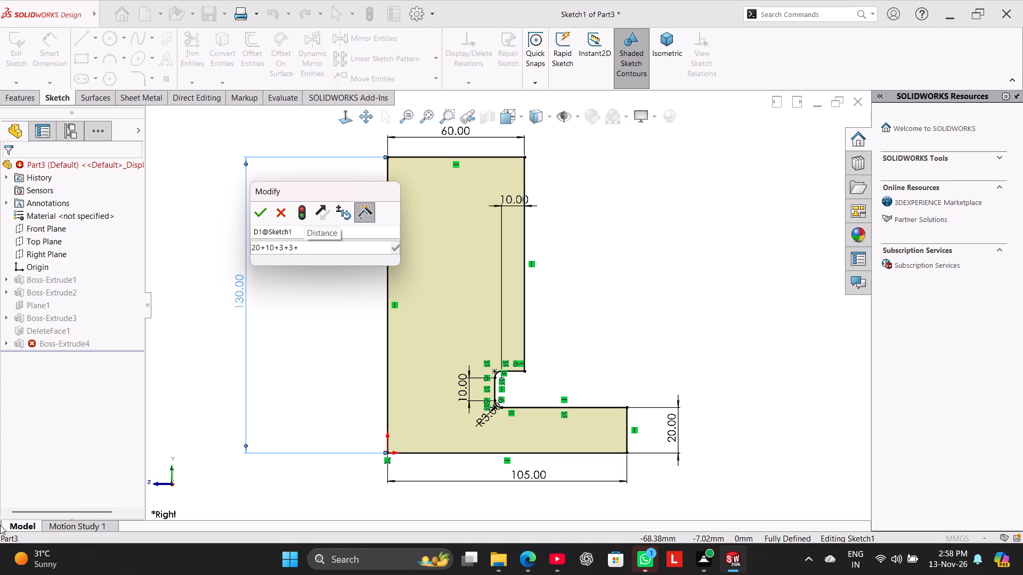
{"action": "type", "text": "84"}
{"action": "key", "text": "Return"}
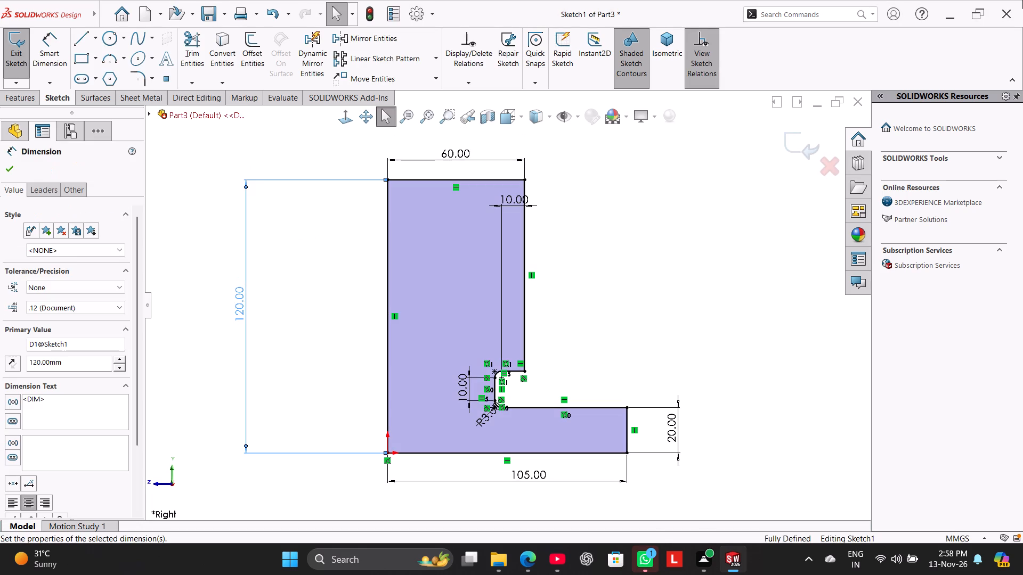
{"action": "left_click", "coordinate": [24, 61]}
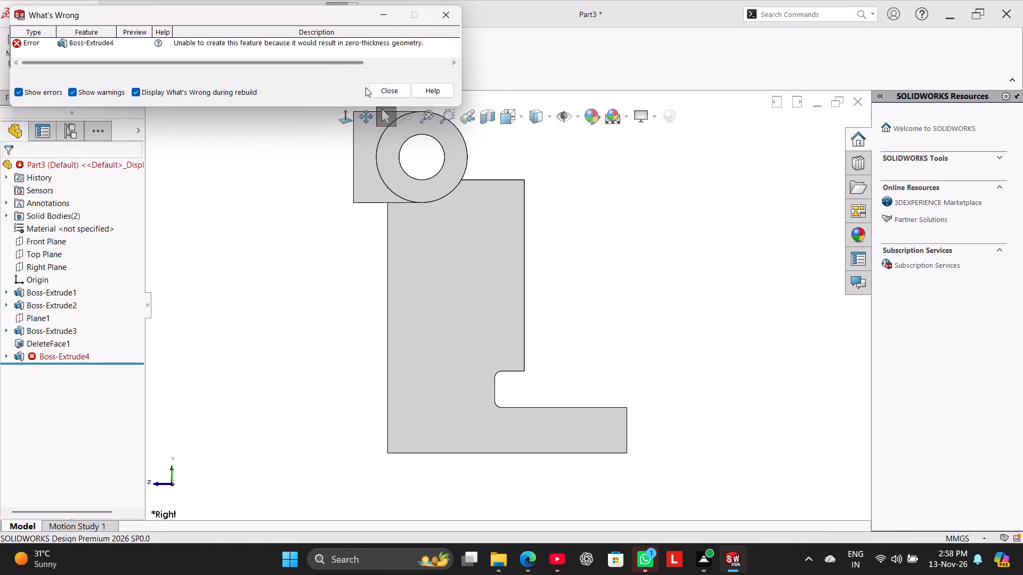
{"action": "left_click", "coordinate": [374, 91]}
Delete the failed Boss-Extrude4 feature while keeping its rectangular sketch.
{"action": "left_click", "coordinate": [296, 231]}
{"action": "middle_click_drag", "start_coordinate": [290, 243], "coordinate": [278, 228]}
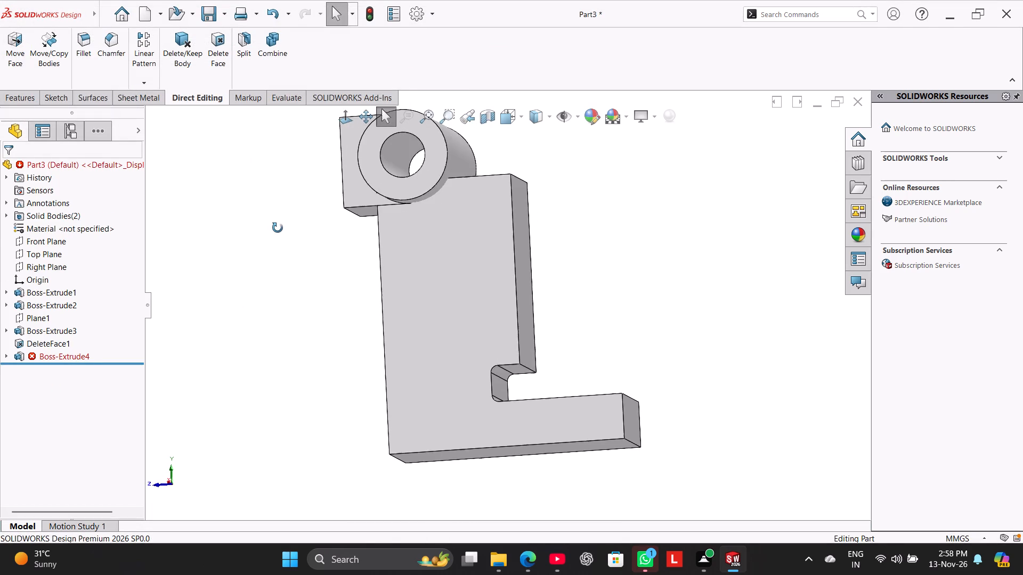
{"action": "middle_click_drag", "start_coordinate": [278, 228], "coordinate": [289, 249]}
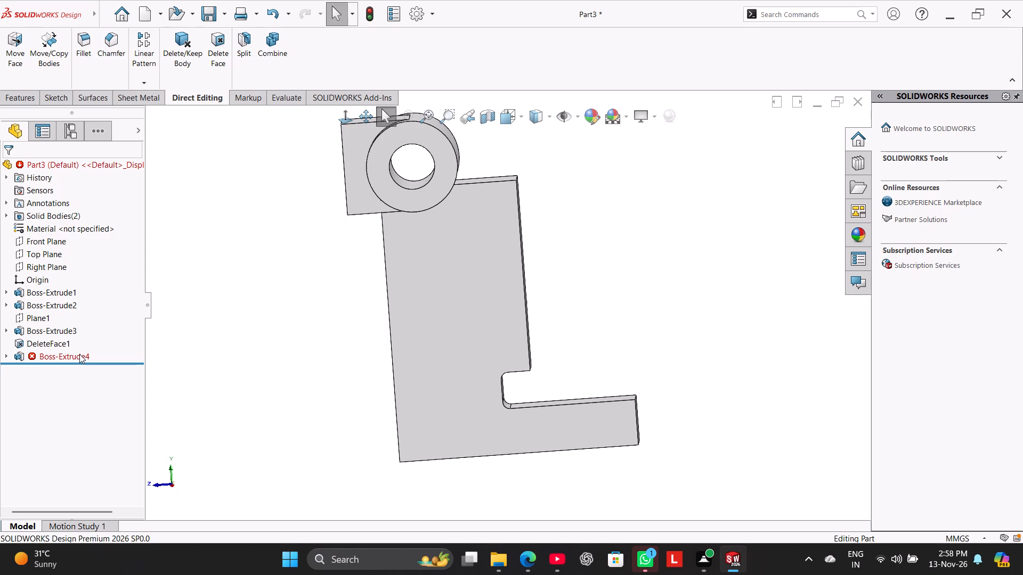
{"action": "right_click", "coordinate": [79, 354]}
{"action": "left_click", "coordinate": [126, 400]}
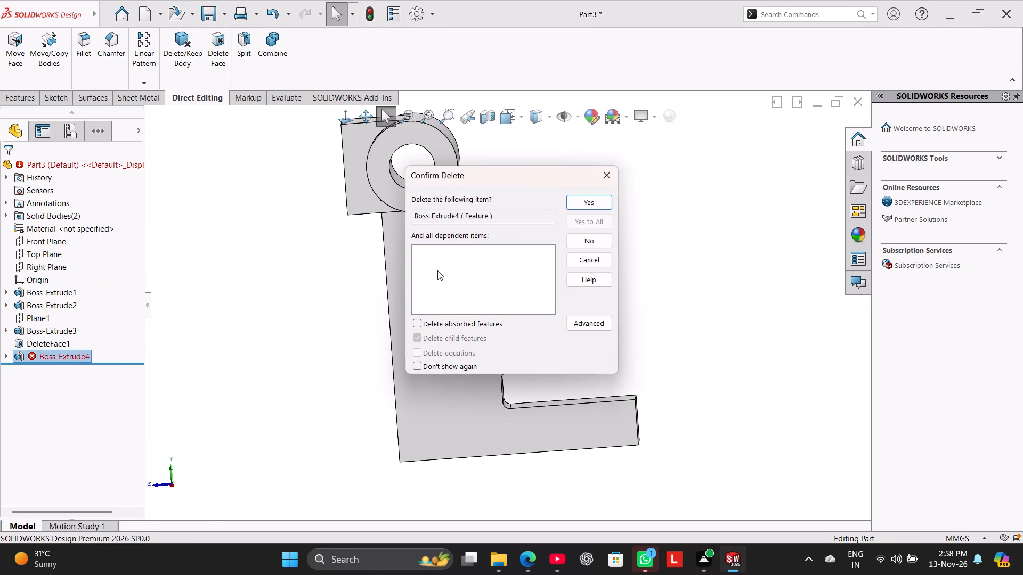
{"action": "left_click", "coordinate": [574, 201]}
{"action": "left_click", "coordinate": [239, 319]}
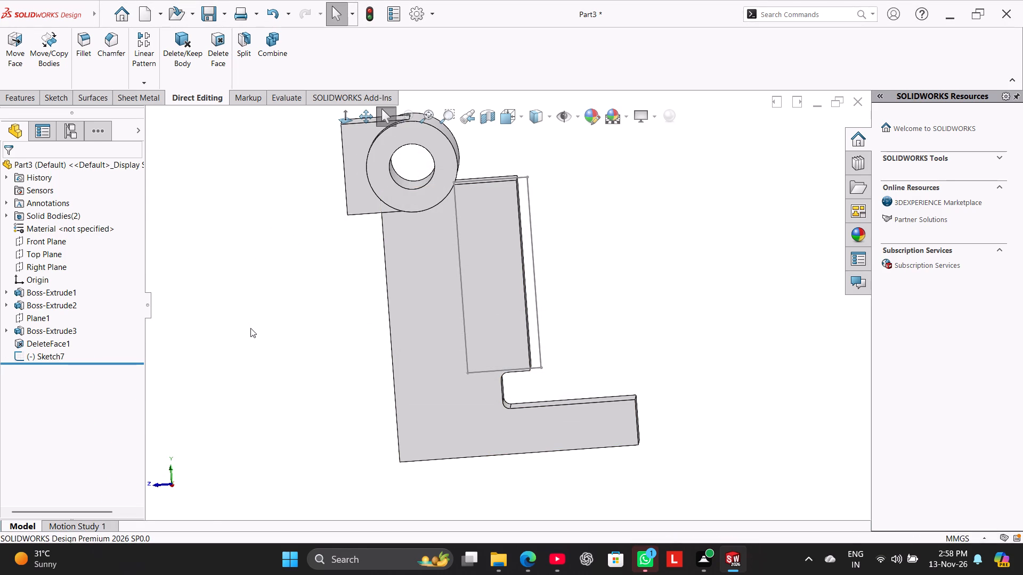
{"action": "left_click", "coordinate": [250, 328]}
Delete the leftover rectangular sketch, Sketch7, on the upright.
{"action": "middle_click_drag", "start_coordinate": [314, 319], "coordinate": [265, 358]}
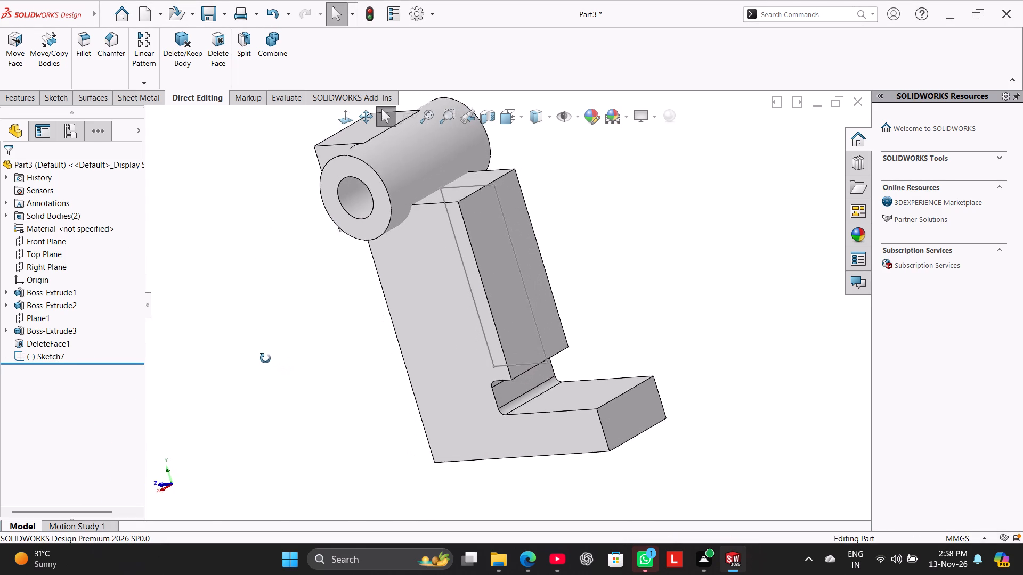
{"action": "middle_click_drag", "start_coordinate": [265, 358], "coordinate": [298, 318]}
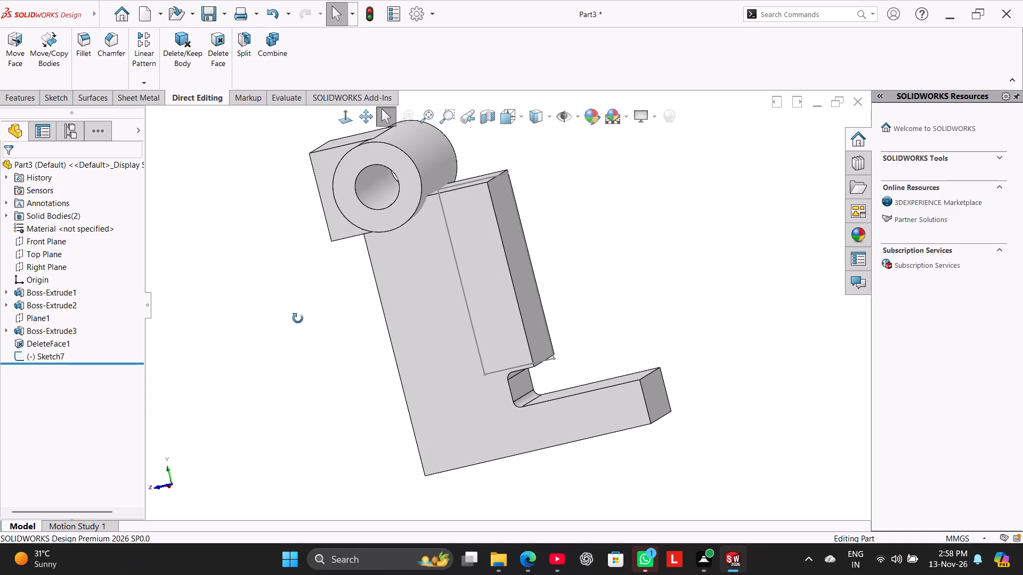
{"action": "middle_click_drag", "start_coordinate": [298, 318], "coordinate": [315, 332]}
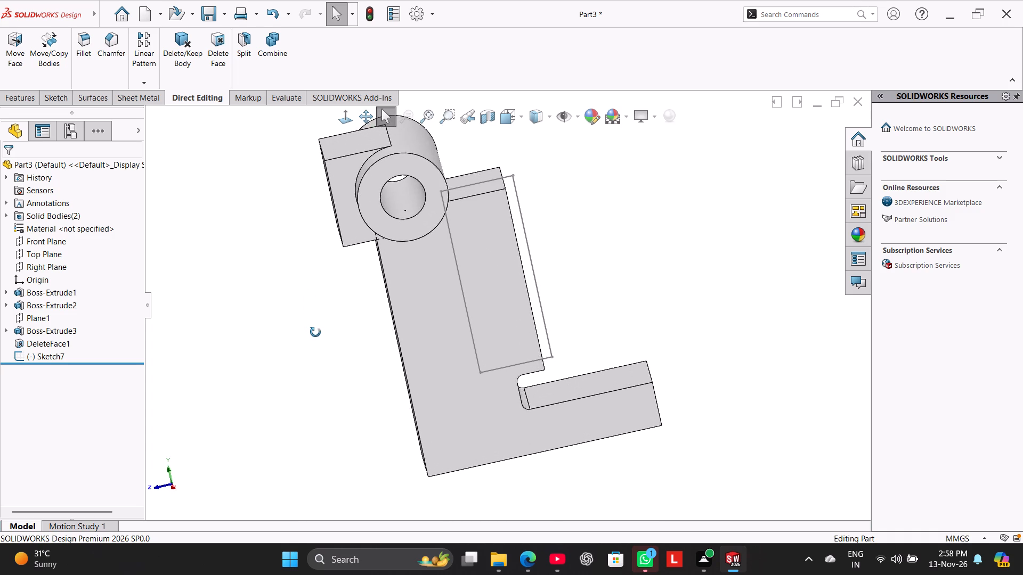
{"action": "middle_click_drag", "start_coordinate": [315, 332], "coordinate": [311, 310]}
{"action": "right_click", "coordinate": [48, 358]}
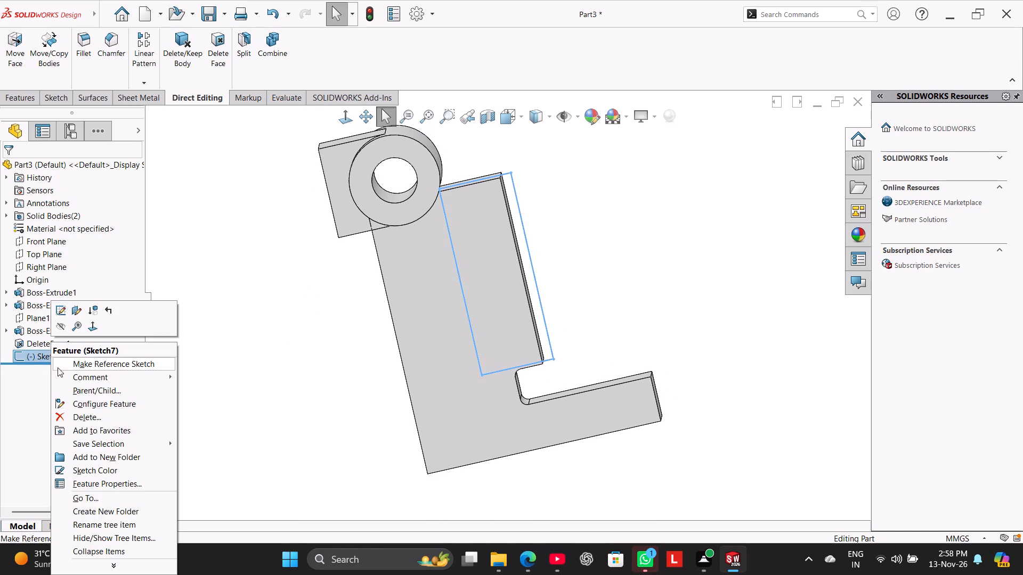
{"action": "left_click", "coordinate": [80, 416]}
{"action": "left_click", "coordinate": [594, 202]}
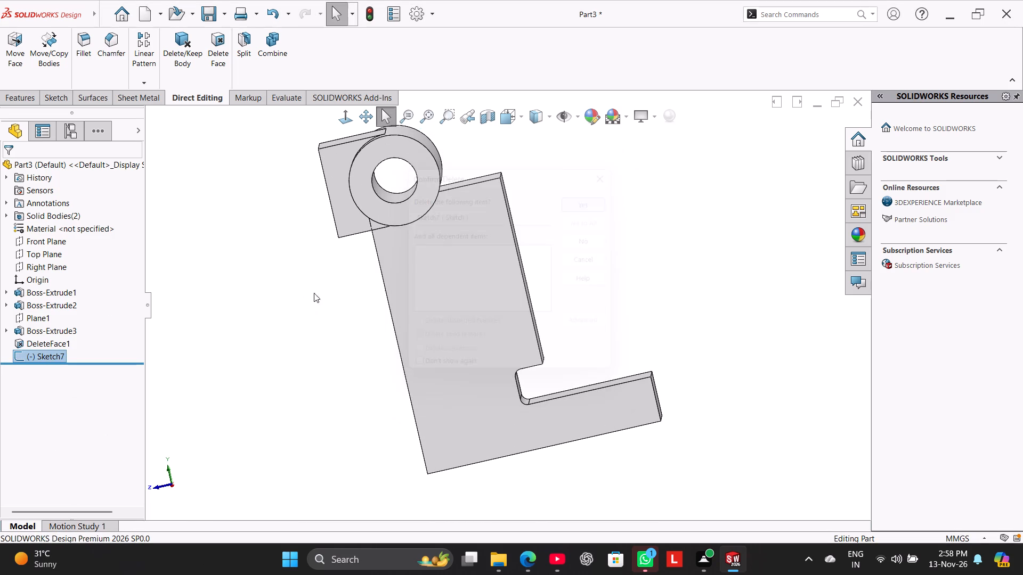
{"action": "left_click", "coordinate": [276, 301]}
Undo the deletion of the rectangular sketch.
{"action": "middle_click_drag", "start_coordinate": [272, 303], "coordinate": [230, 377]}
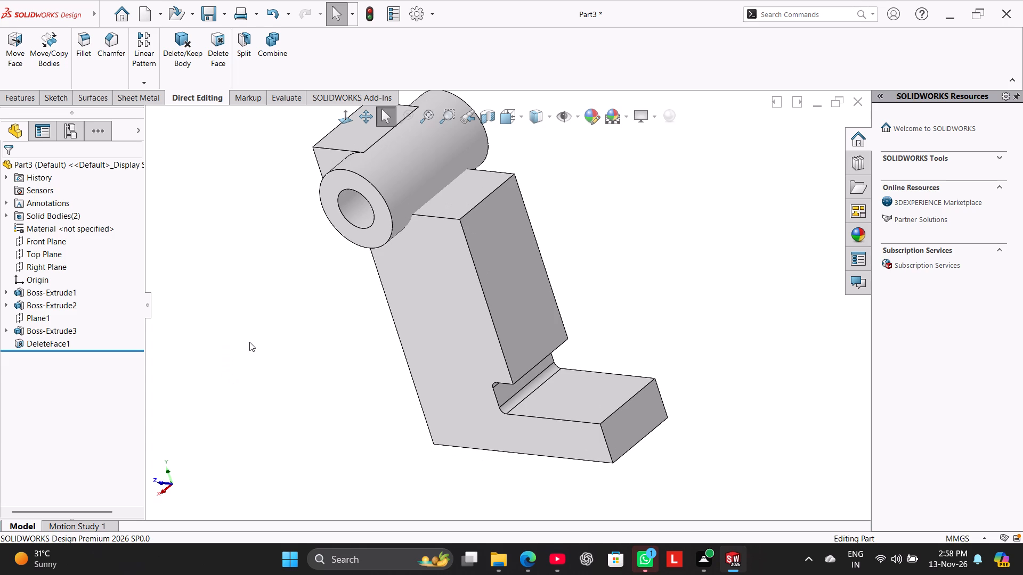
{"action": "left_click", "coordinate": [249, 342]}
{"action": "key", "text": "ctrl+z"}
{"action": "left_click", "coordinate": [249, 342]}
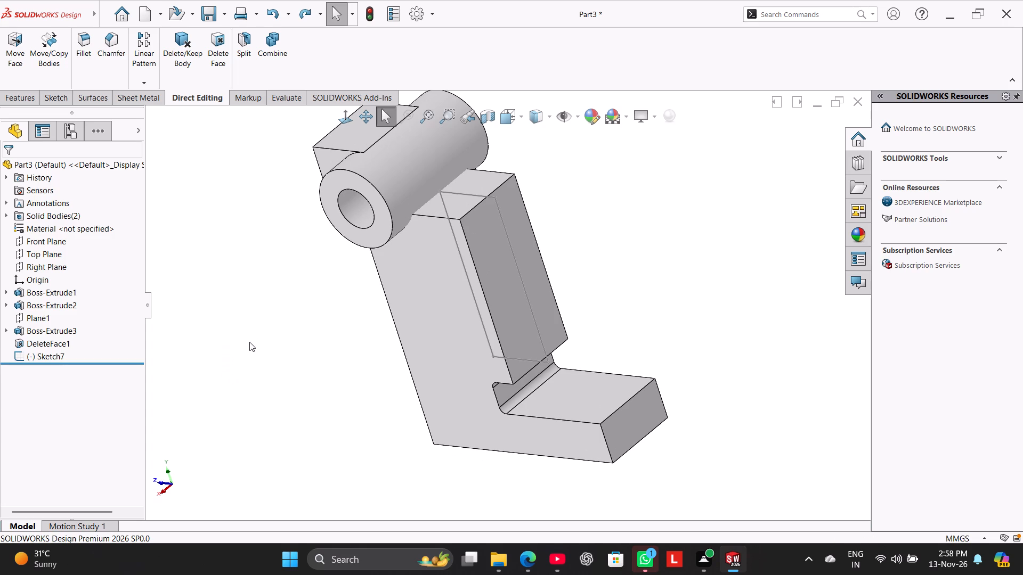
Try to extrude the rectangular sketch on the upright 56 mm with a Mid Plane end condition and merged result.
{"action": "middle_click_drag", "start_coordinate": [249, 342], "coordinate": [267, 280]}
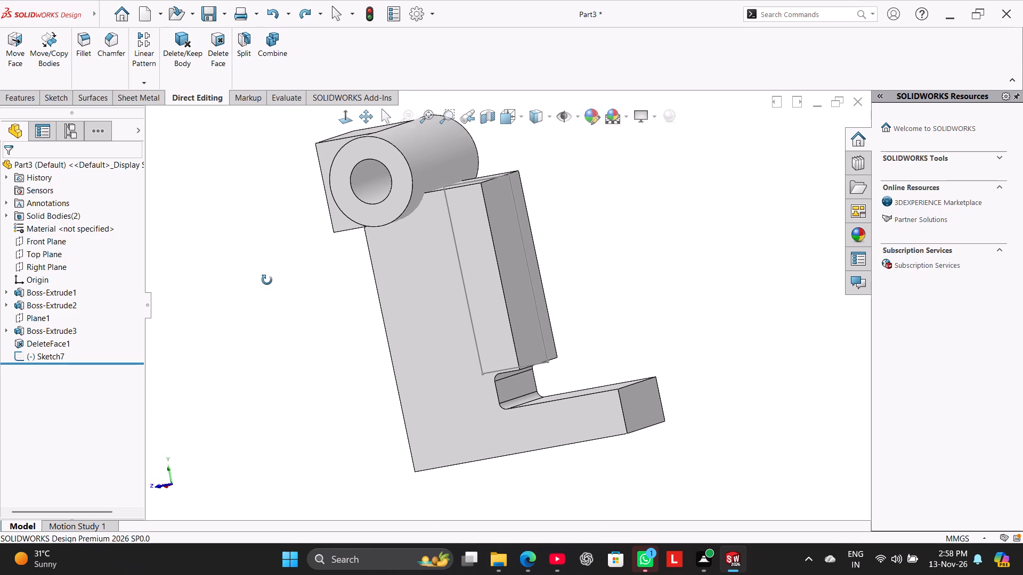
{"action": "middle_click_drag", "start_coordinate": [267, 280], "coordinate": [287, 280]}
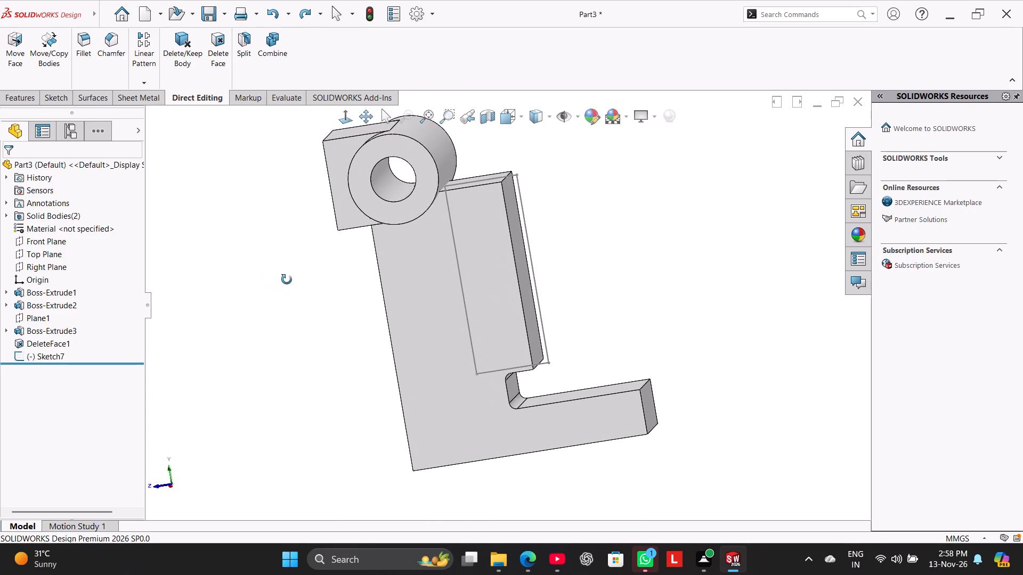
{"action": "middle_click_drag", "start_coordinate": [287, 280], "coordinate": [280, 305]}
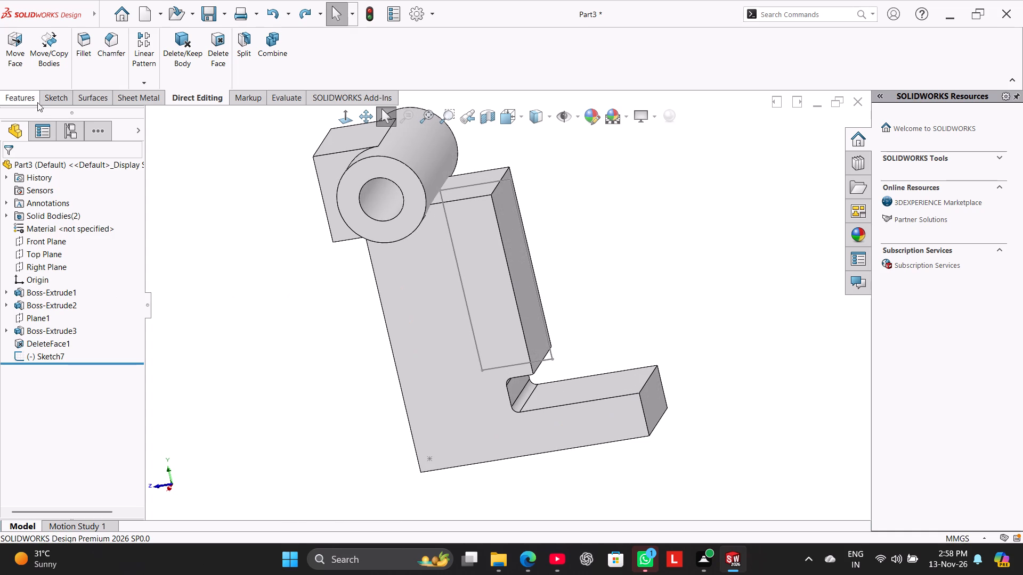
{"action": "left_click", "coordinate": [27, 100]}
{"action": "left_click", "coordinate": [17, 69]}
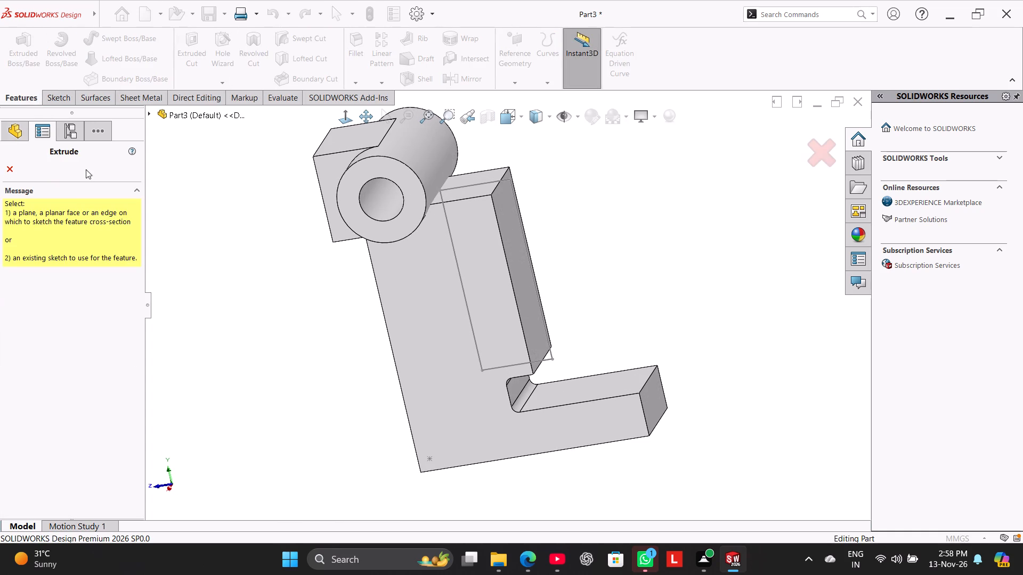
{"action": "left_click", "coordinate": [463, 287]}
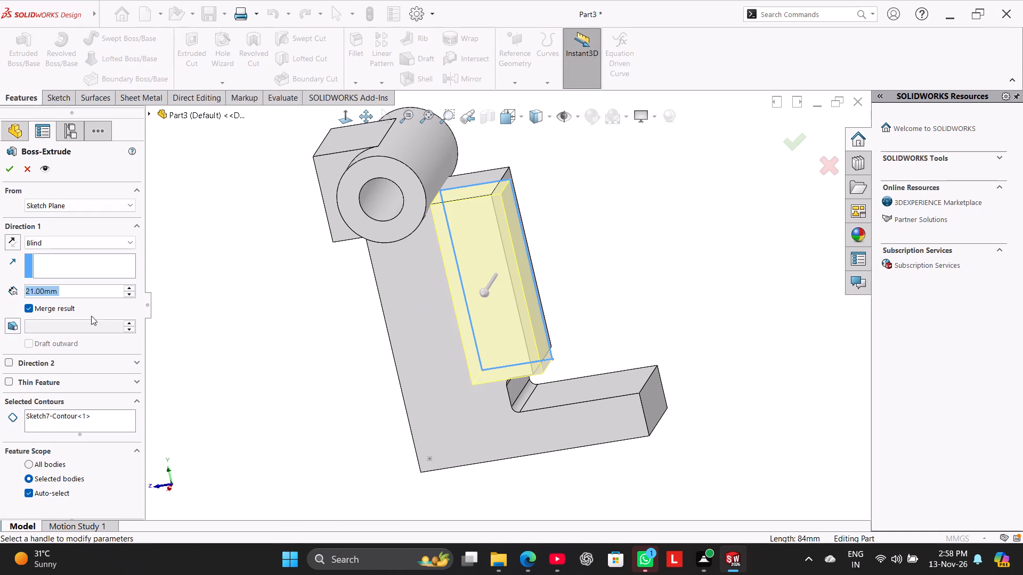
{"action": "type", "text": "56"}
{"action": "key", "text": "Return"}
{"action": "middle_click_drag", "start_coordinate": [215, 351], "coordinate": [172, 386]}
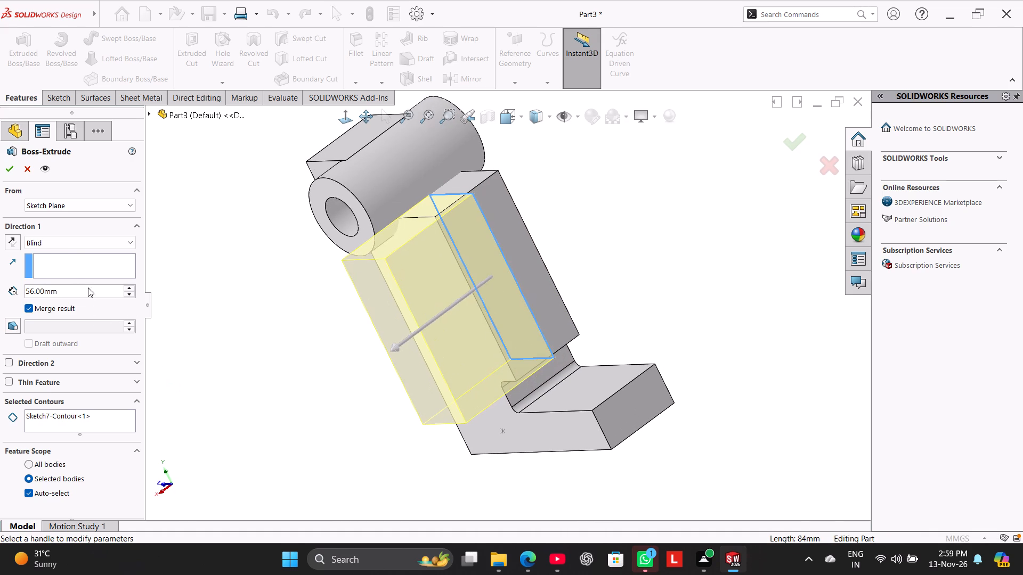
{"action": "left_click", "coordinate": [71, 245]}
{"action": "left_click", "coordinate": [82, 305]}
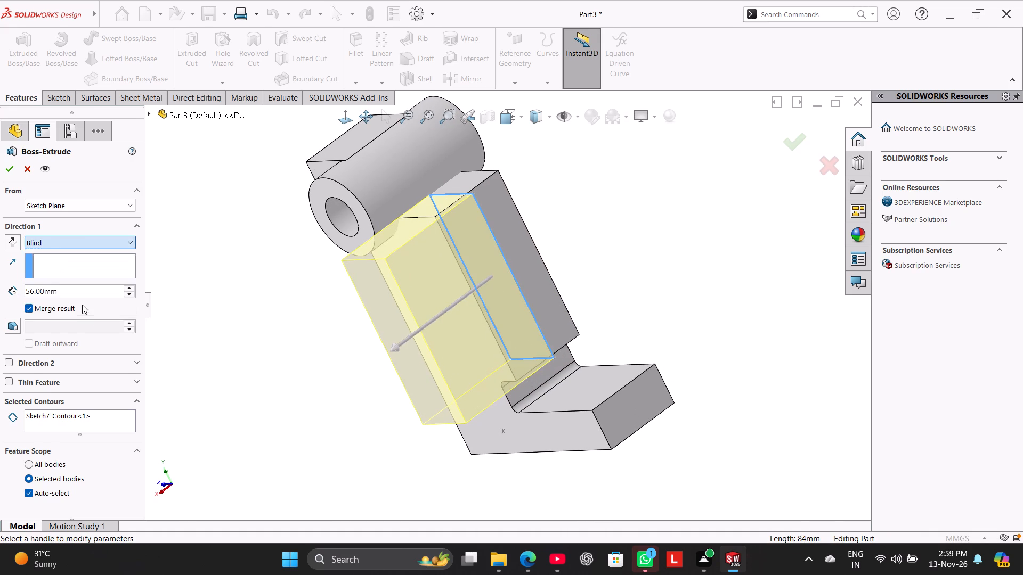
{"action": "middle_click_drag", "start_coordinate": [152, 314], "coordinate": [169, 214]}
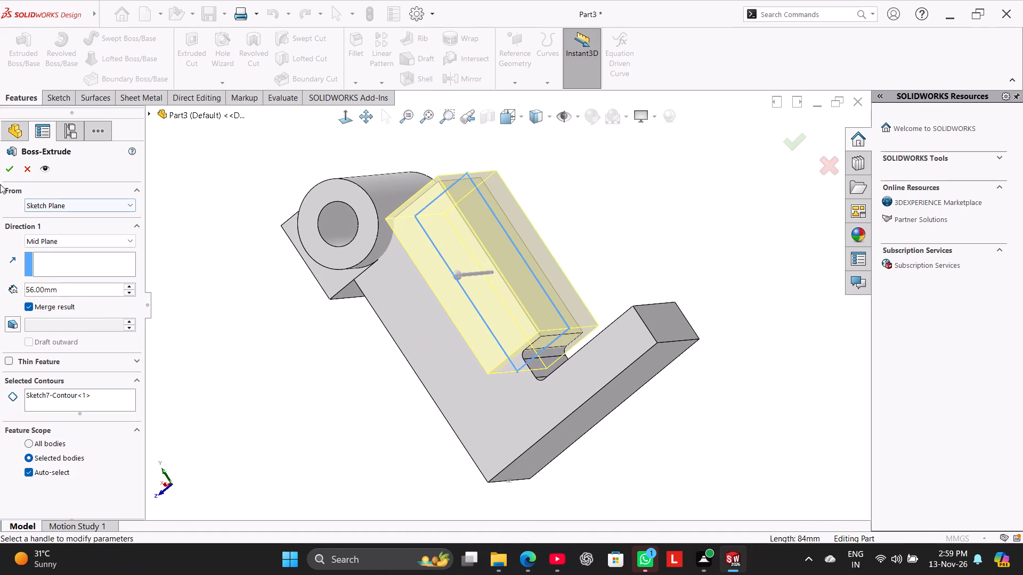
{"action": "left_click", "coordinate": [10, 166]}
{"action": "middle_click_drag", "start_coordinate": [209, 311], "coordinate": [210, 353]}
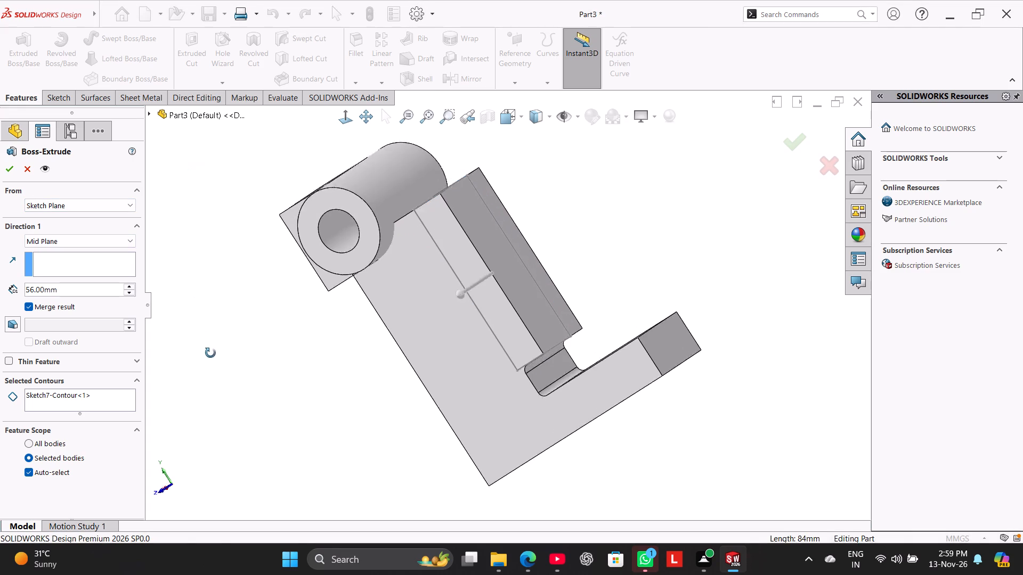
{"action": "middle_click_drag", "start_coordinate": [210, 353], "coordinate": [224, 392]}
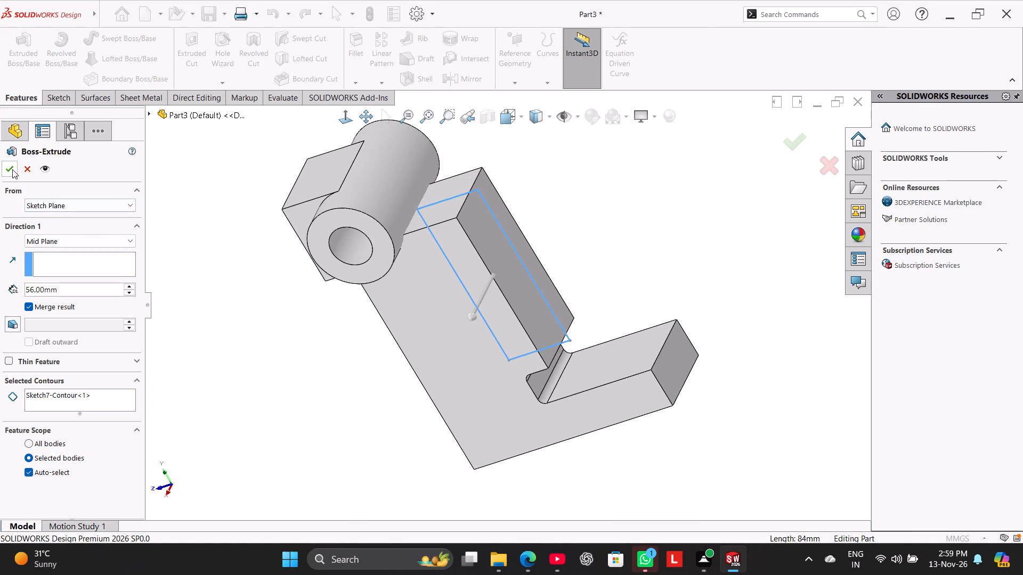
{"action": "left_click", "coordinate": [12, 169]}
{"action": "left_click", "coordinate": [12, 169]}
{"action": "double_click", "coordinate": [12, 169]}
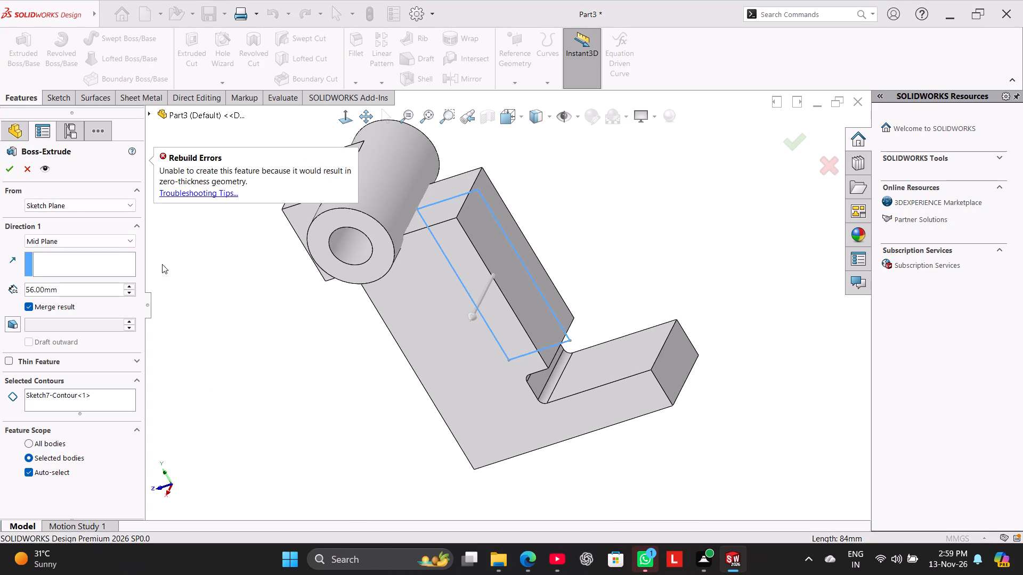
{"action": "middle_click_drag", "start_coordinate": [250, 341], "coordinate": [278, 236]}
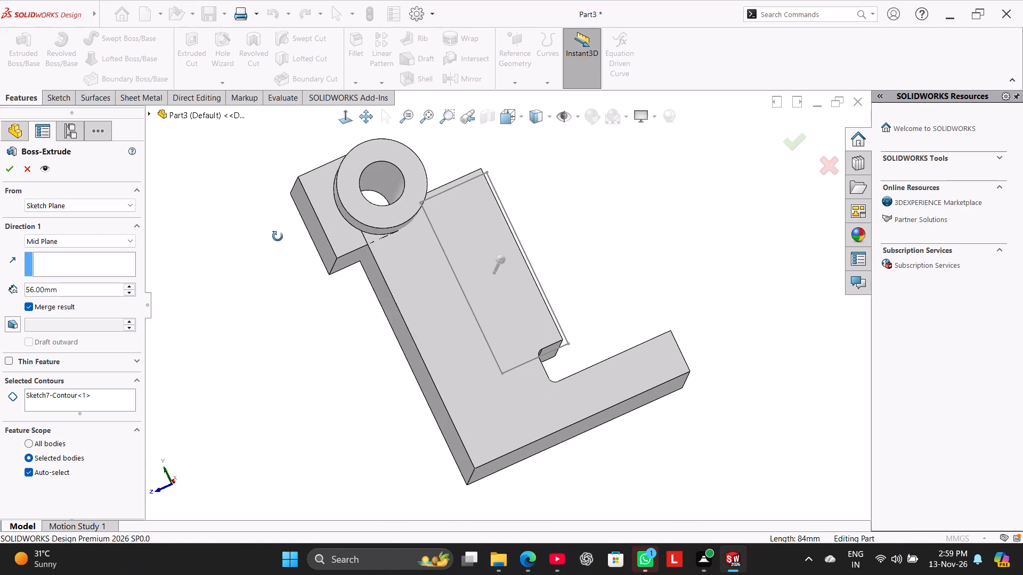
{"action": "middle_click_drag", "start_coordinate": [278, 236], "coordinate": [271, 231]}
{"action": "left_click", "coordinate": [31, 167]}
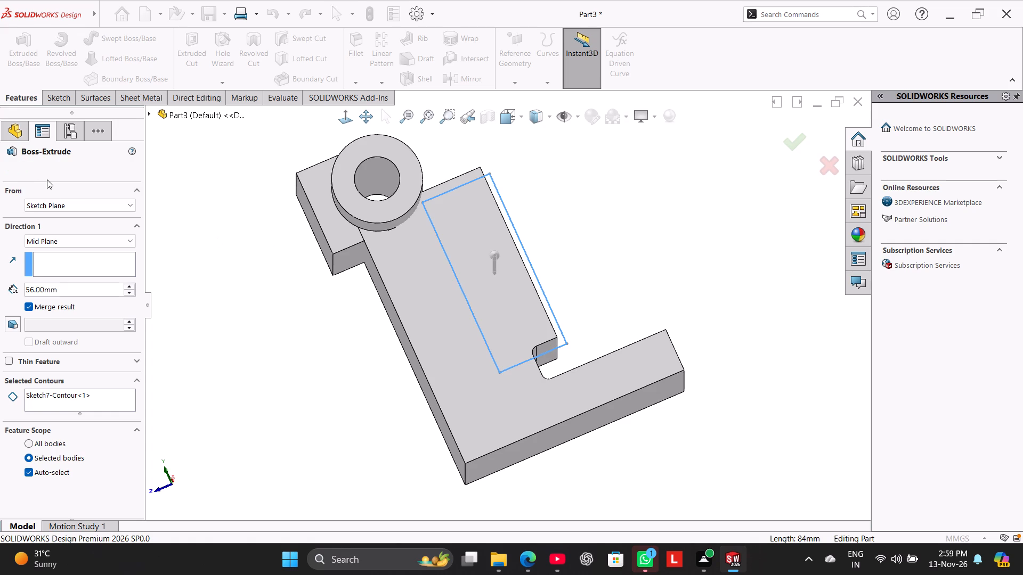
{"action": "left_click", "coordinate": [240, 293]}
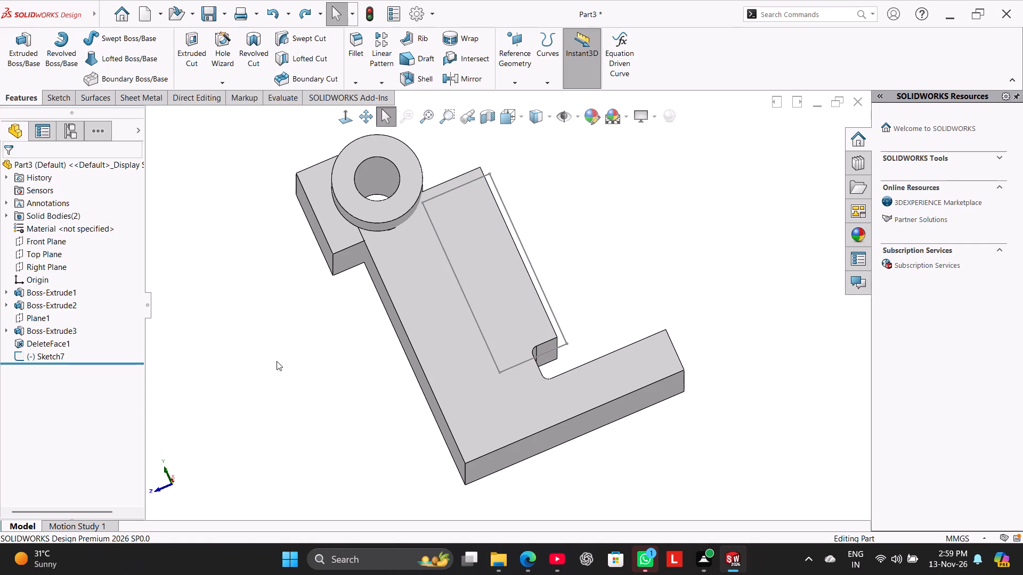
Inspect the part's solid bodies and the extrusion settings of the L-shaped body, Boss-Extrude1.
{"action": "middle_click_drag", "start_coordinate": [308, 301], "coordinate": [321, 364]}
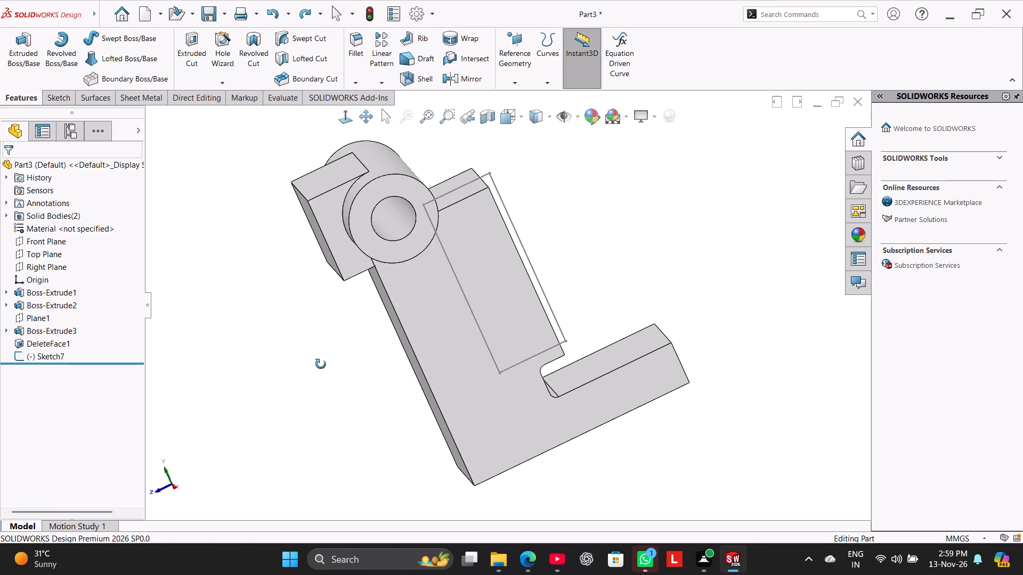
{"action": "middle_click_drag", "start_coordinate": [321, 364], "coordinate": [311, 308]}
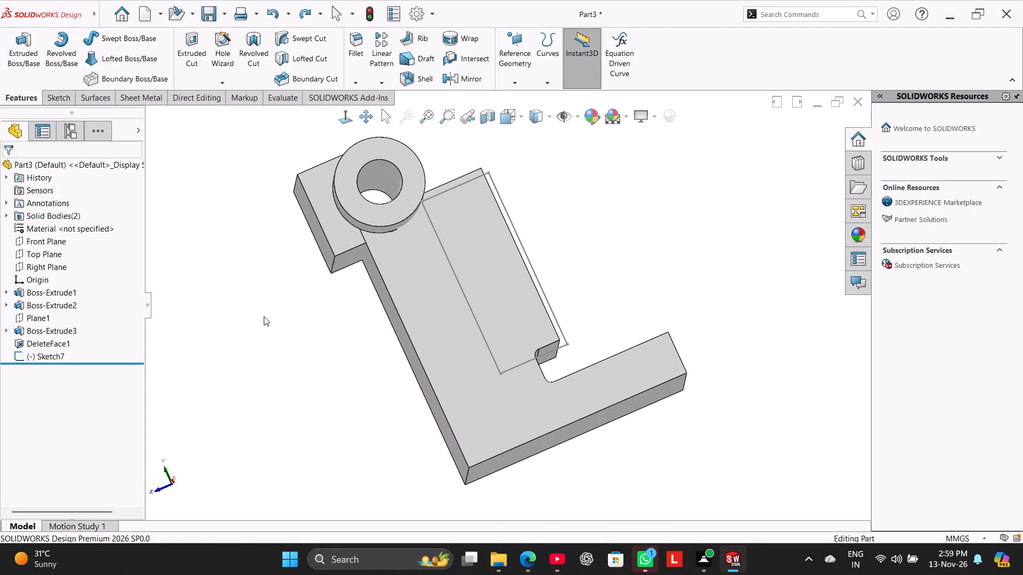
{"action": "left_click", "coordinate": [9, 216]}
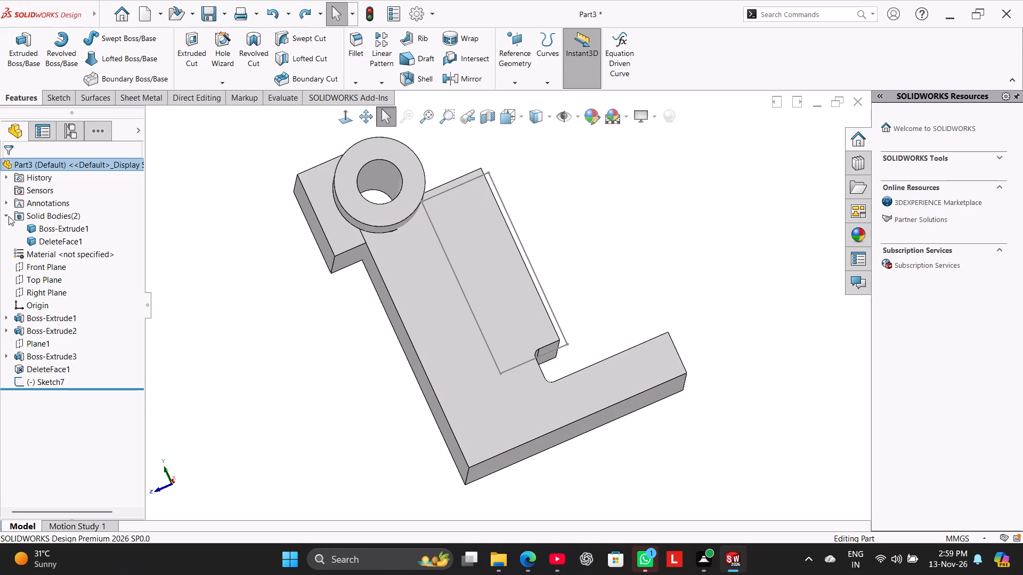
{"action": "left_click", "coordinate": [8, 215]}
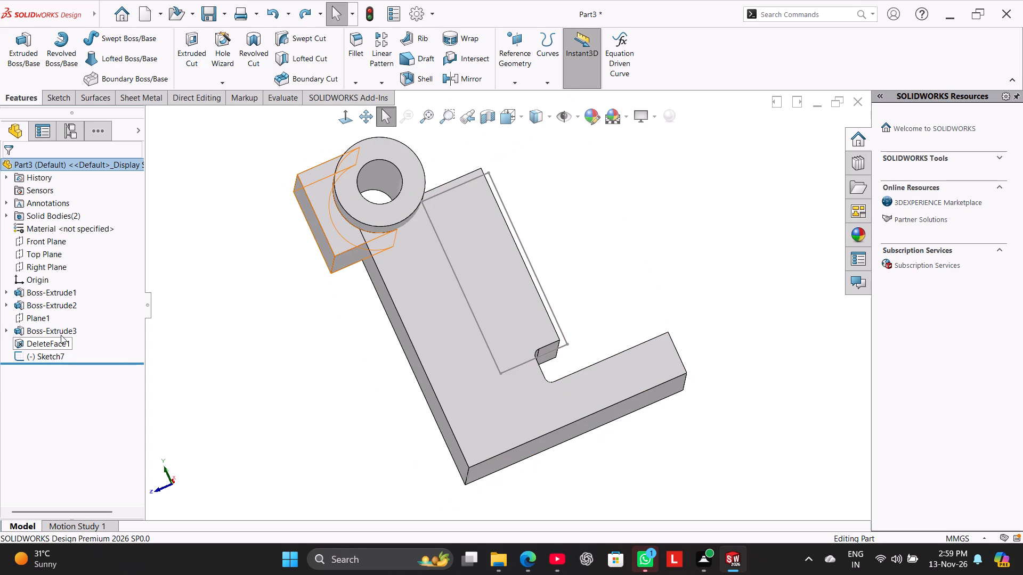
{"action": "right_click", "coordinate": [45, 294]}
{"action": "left_click", "coordinate": [59, 267]}
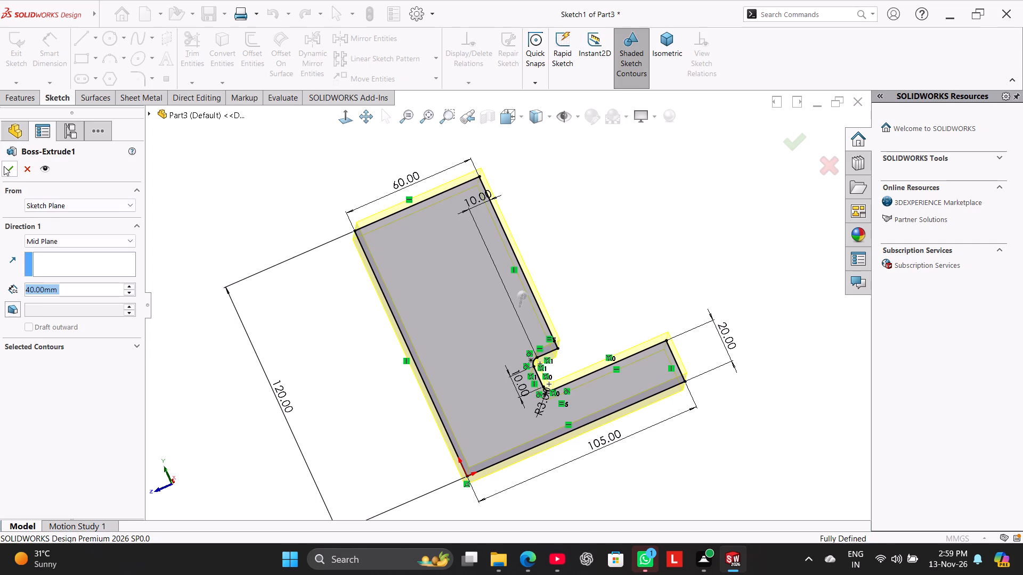
{"action": "left_click", "coordinate": [4, 166]}
Edit the bored ring's extrusion, Boss-Extrude2, and enable Merge result to join it with the L-shaped body.
{"action": "right_click", "coordinate": [27, 304]}
{"action": "left_click", "coordinate": [35, 270]}
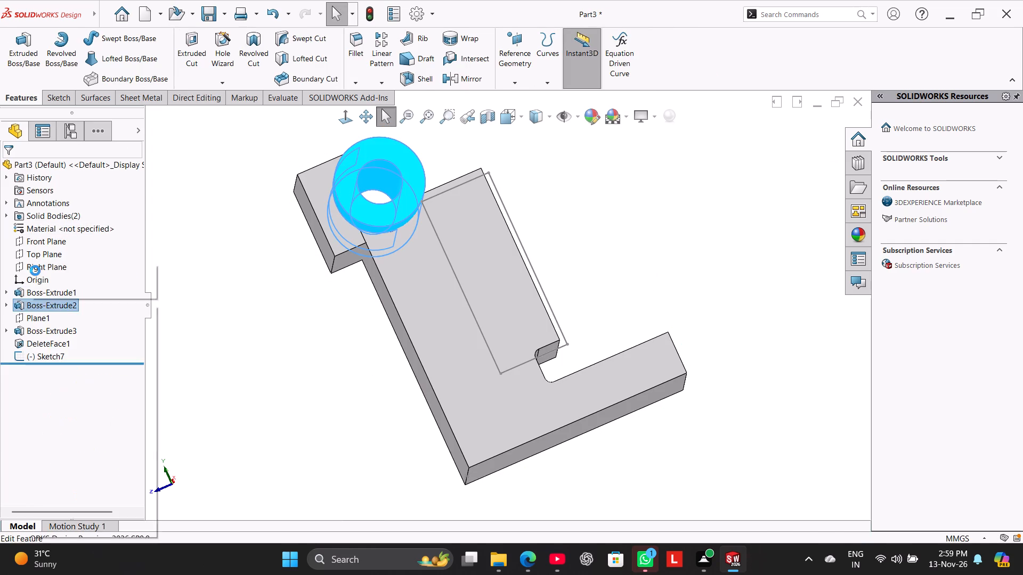
{"action": "left_click", "coordinate": [35, 305]}
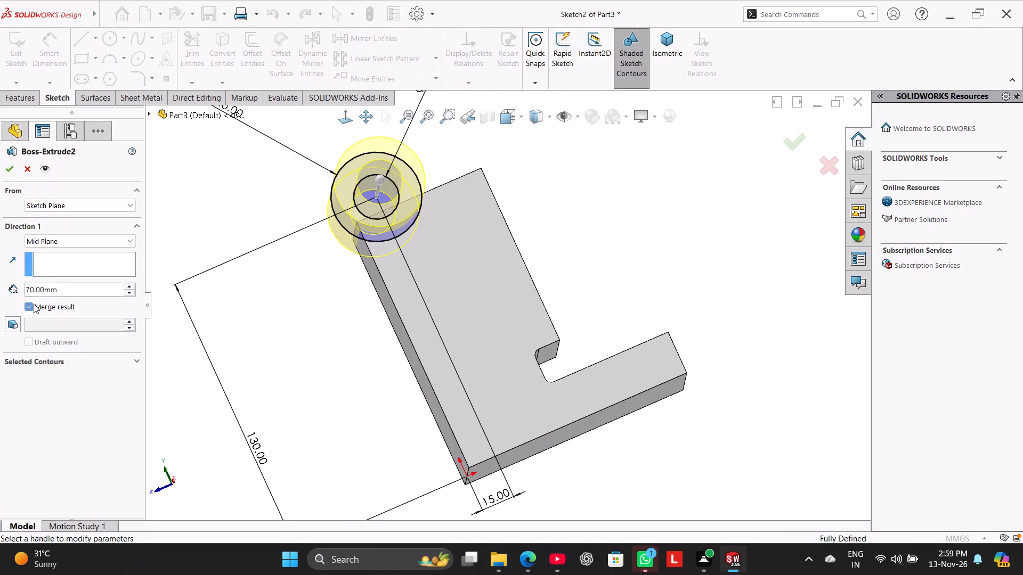
{"action": "left_click", "coordinate": [9, 176]}
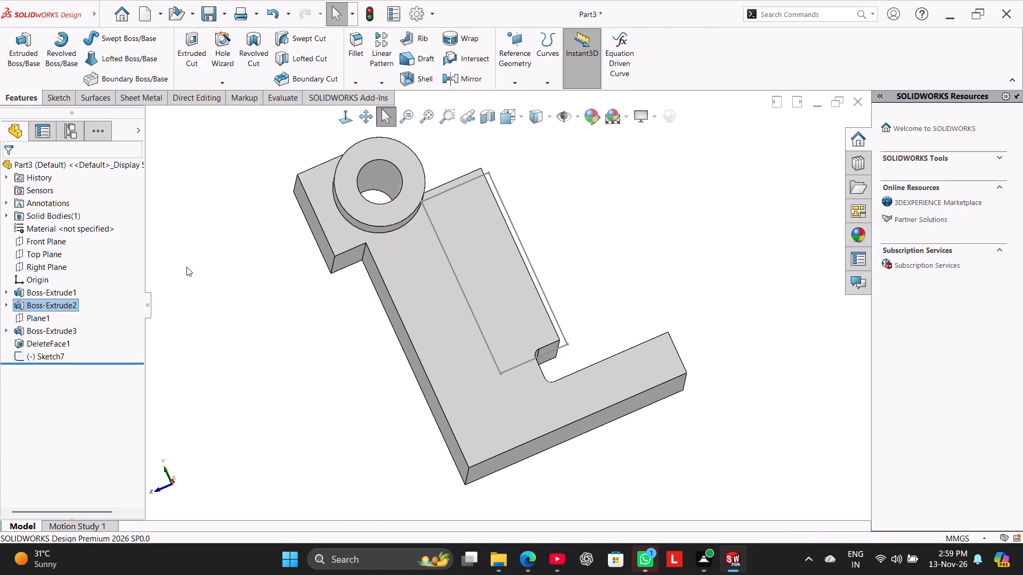
{"action": "left_click", "coordinate": [197, 267]}
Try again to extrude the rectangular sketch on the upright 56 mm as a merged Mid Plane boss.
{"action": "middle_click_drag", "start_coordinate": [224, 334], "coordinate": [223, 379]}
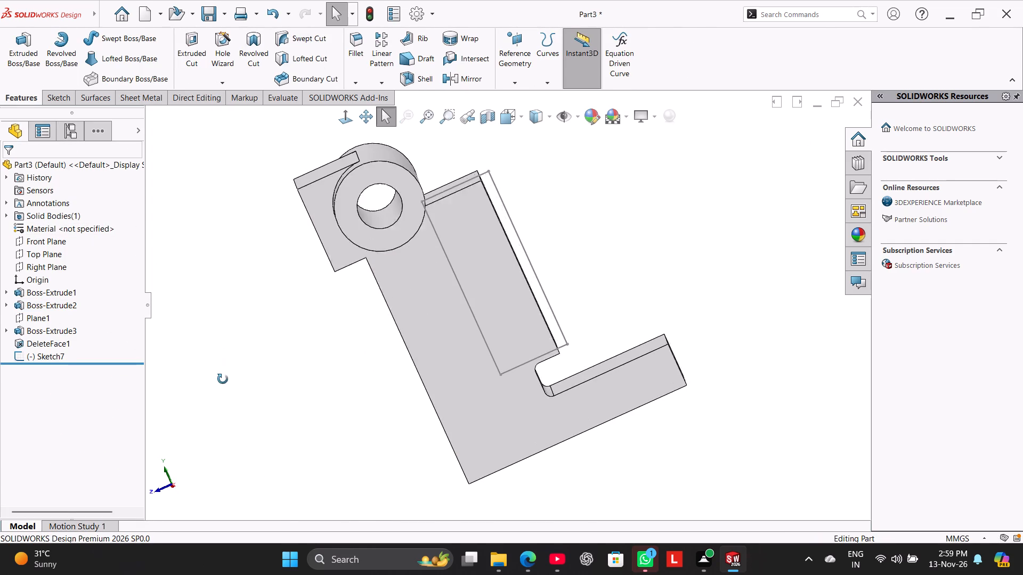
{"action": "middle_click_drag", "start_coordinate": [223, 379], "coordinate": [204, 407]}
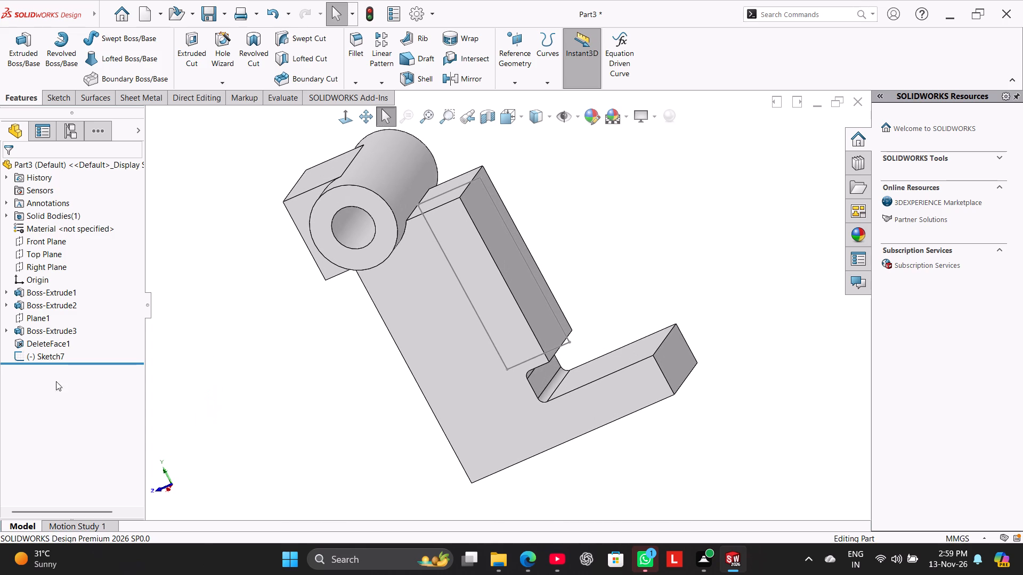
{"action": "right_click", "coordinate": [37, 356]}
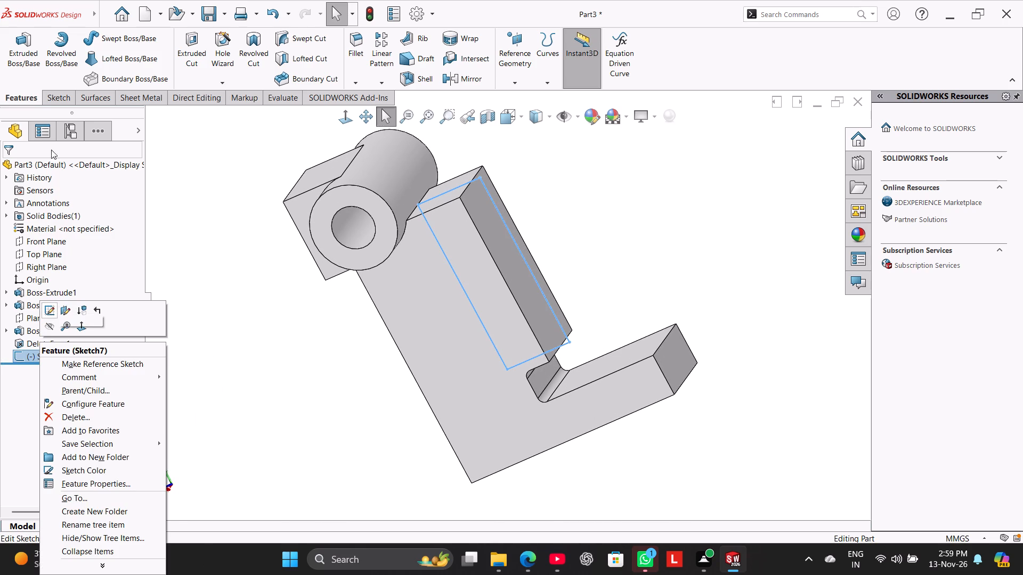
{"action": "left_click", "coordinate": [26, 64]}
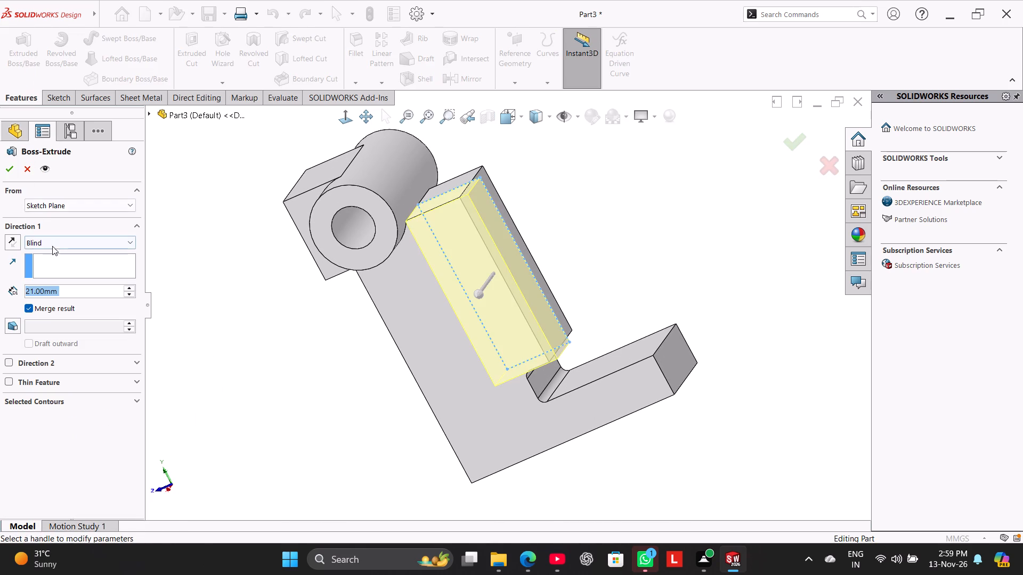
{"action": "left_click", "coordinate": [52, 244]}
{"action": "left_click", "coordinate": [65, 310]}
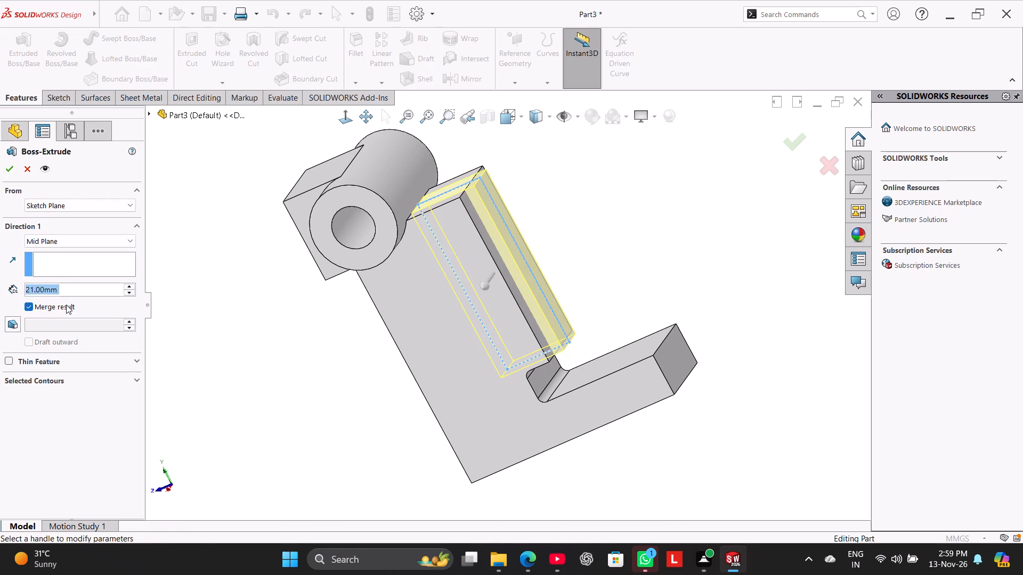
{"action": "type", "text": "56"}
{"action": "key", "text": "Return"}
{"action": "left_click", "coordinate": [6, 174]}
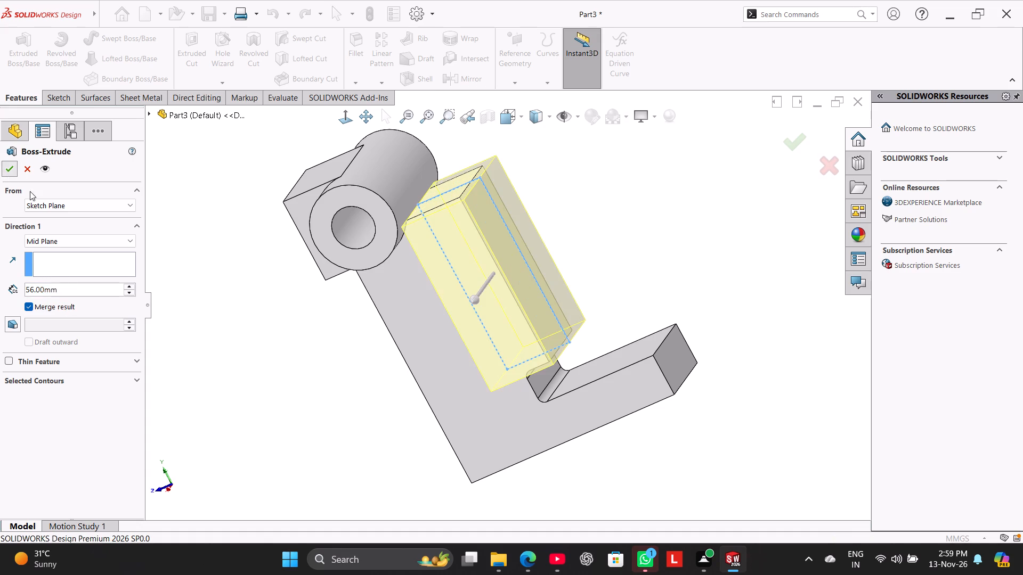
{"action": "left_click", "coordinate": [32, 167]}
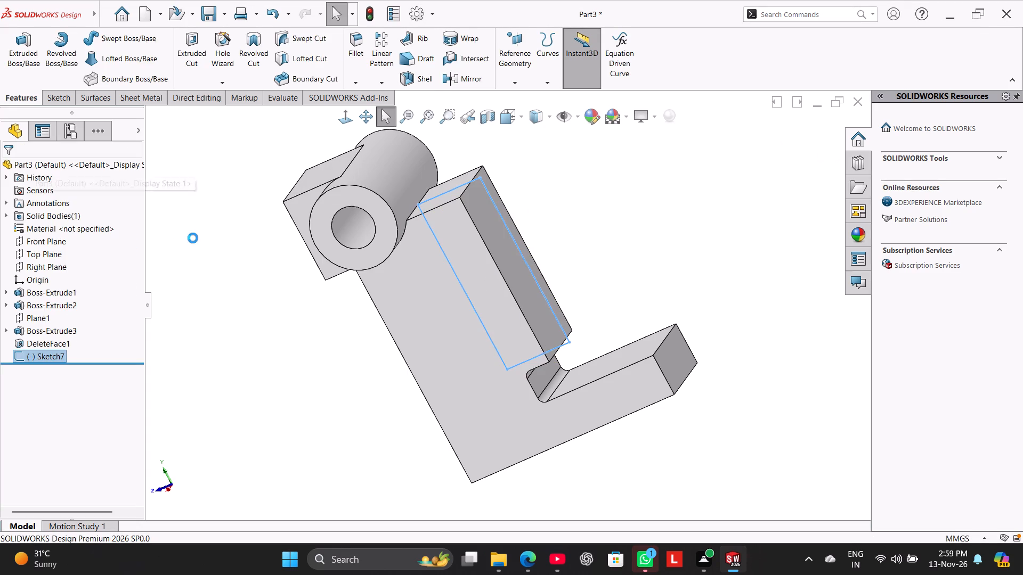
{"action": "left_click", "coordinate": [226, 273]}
Open the rectangular sketch on the upright and examine how its profile sits against the L-shaped body and the bored ring.
{"action": "right_click", "coordinate": [58, 354]}
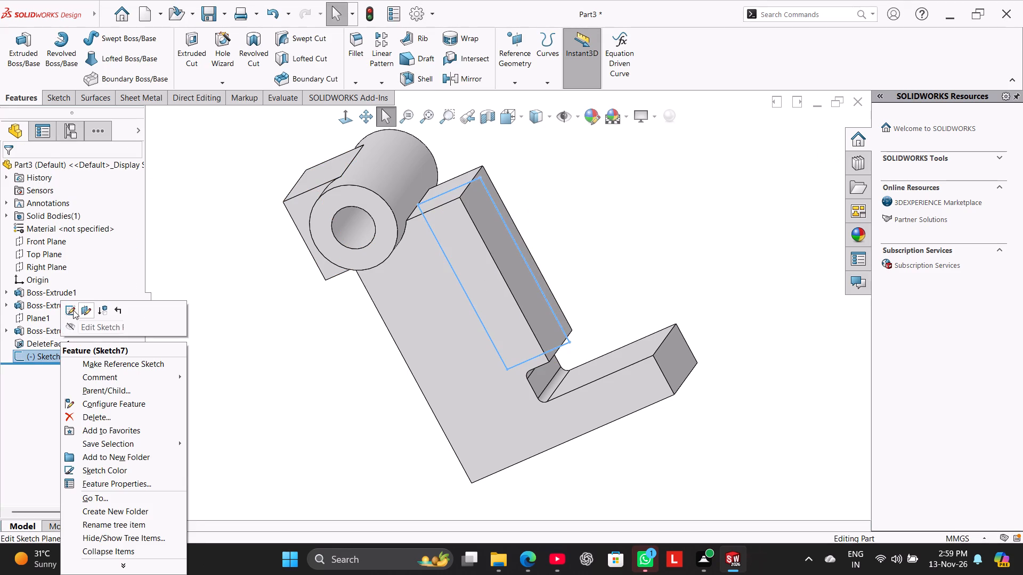
{"action": "left_click", "coordinate": [73, 310]}
{"action": "left_click", "coordinate": [208, 313]}
{"action": "scroll", "coordinate": [475, 249], "scroll_direction": "down", "scroll_amount": 2}
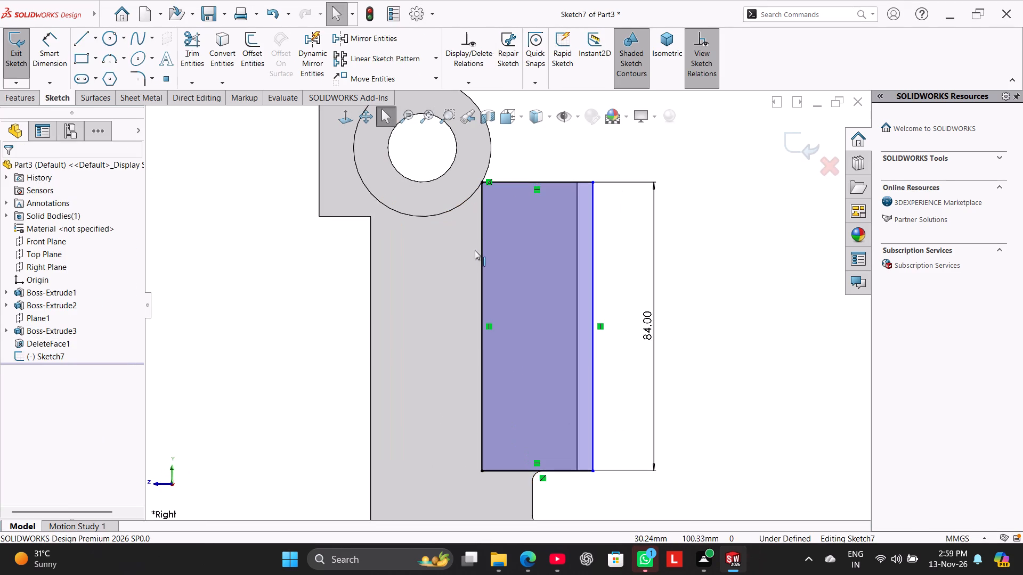
{"action": "scroll", "coordinate": [459, 268], "scroll_direction": "up", "scroll_amount": 1}
{"action": "left_click", "coordinate": [233, 267]}
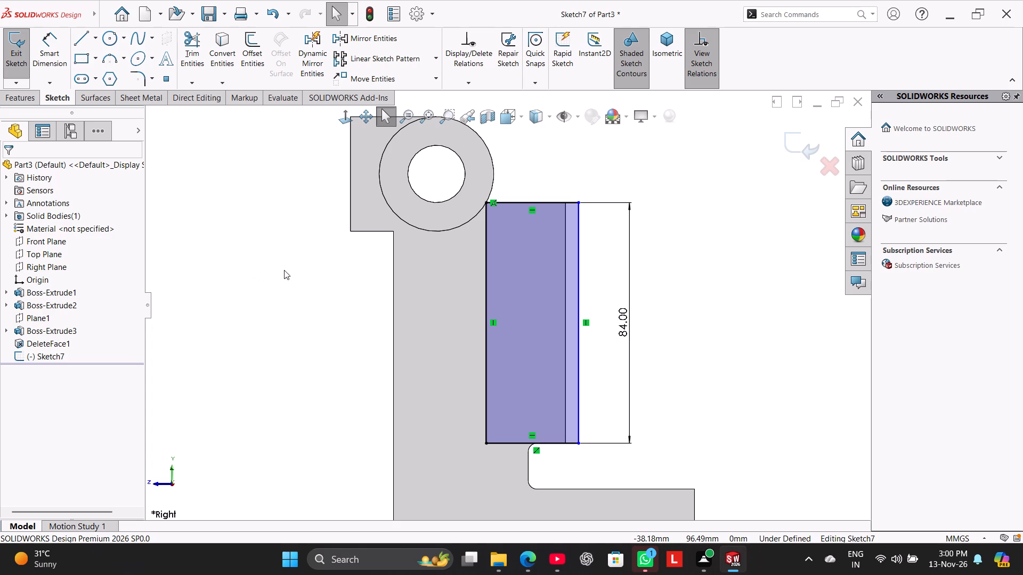
{"action": "middle_click_drag", "start_coordinate": [299, 277], "coordinate": [249, 300]}
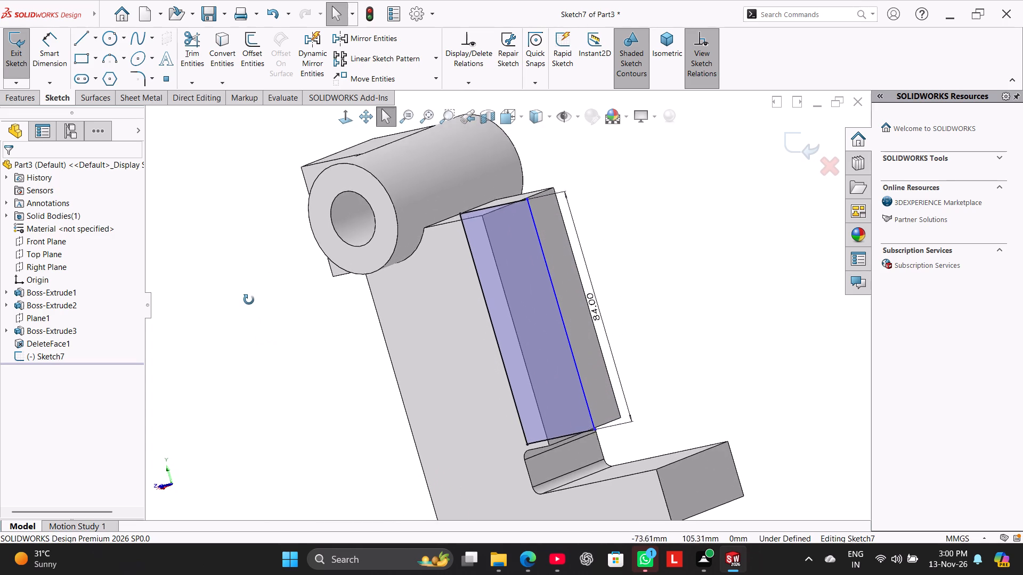
{"action": "middle_click_drag", "start_coordinate": [249, 300], "coordinate": [247, 293]}
{"action": "left_click", "coordinate": [211, 311]}
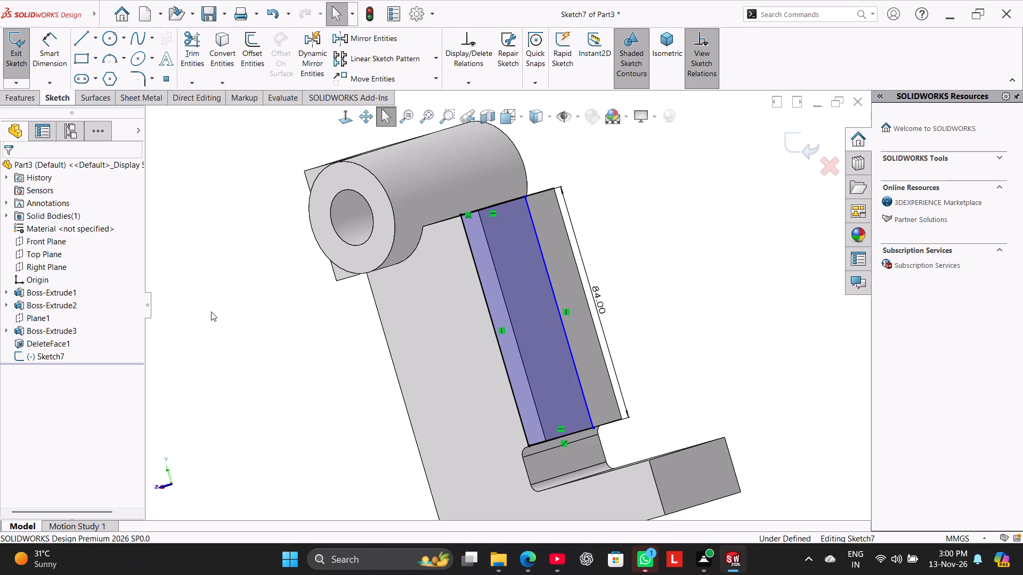
{"action": "middle_click_drag", "start_coordinate": [244, 317], "coordinate": [266, 336]}
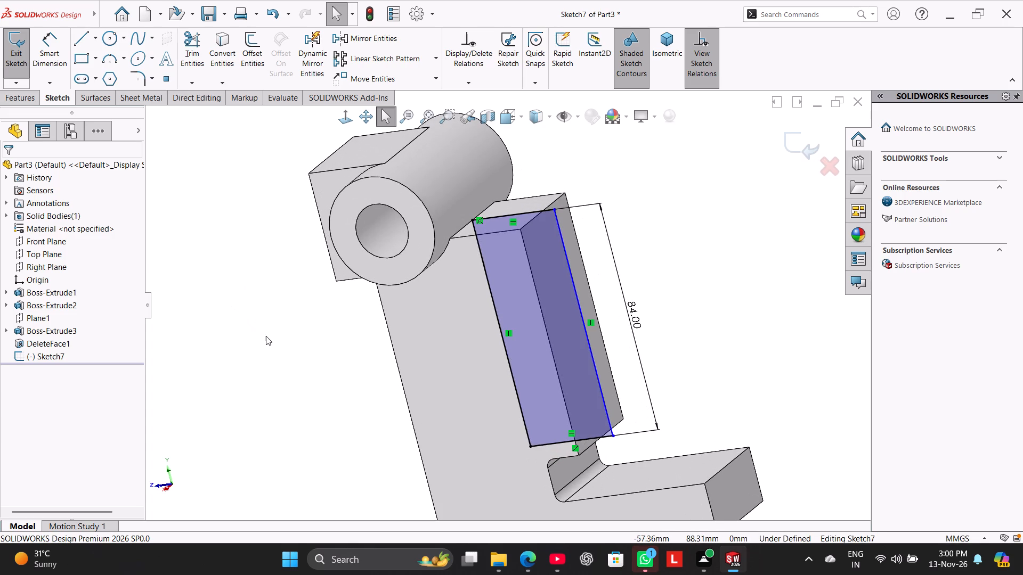
{"action": "middle_click_drag", "start_coordinate": [266, 336], "coordinate": [262, 363]}
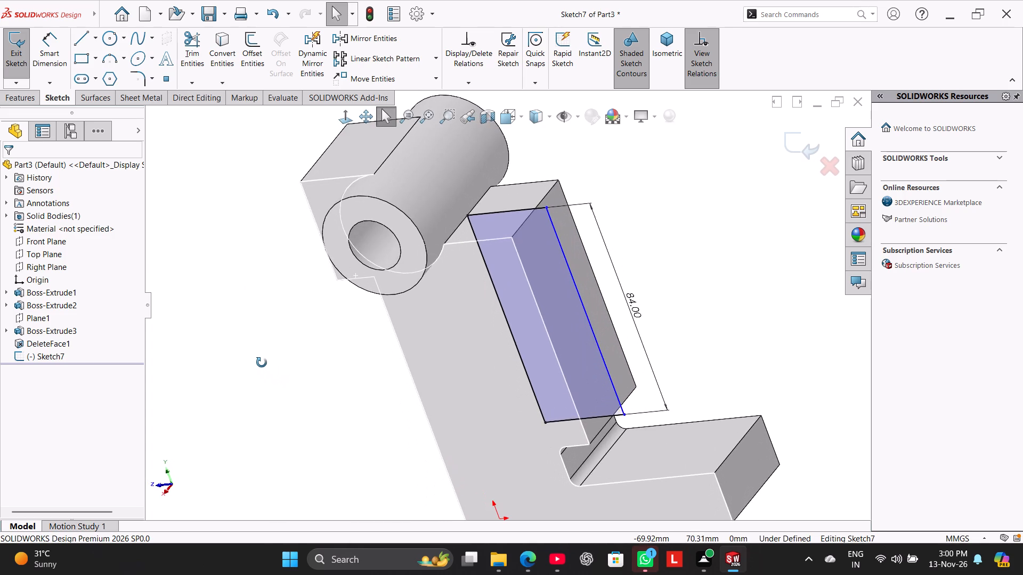
{"action": "middle_click_drag", "start_coordinate": [262, 363], "coordinate": [293, 359]}
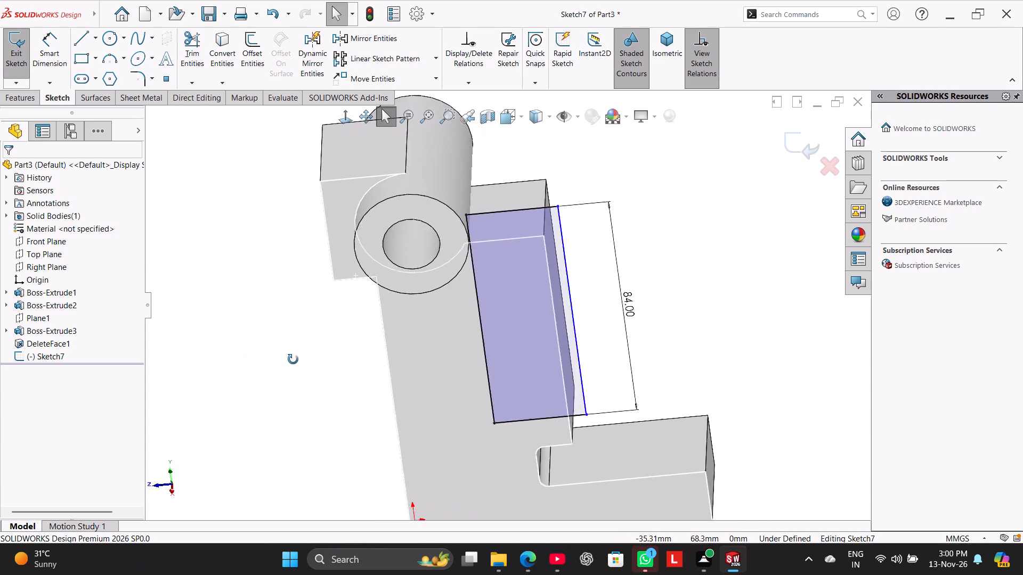
{"action": "middle_click_drag", "start_coordinate": [293, 359], "coordinate": [290, 318]}
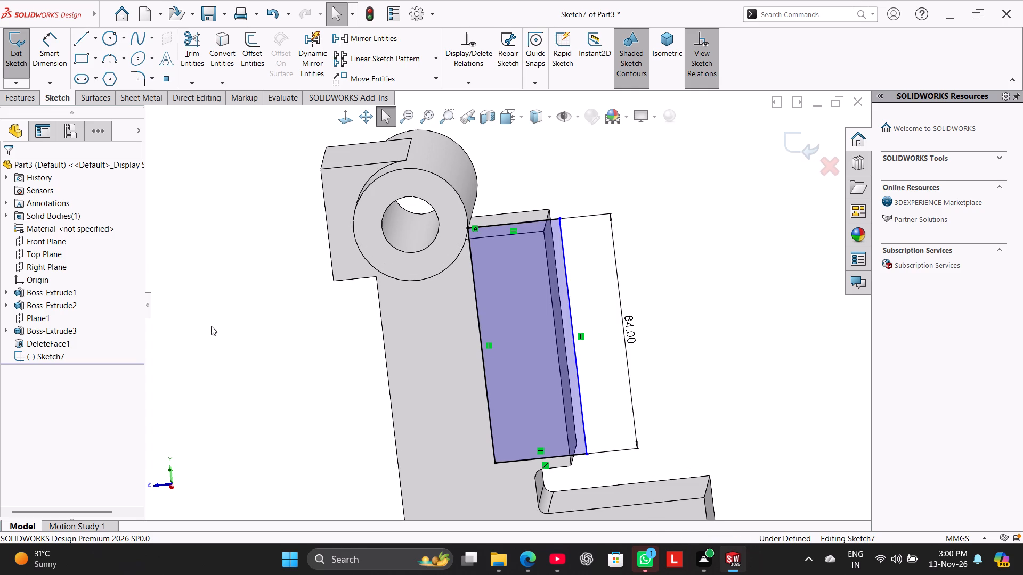
{"action": "left_click", "coordinate": [22, 67]}
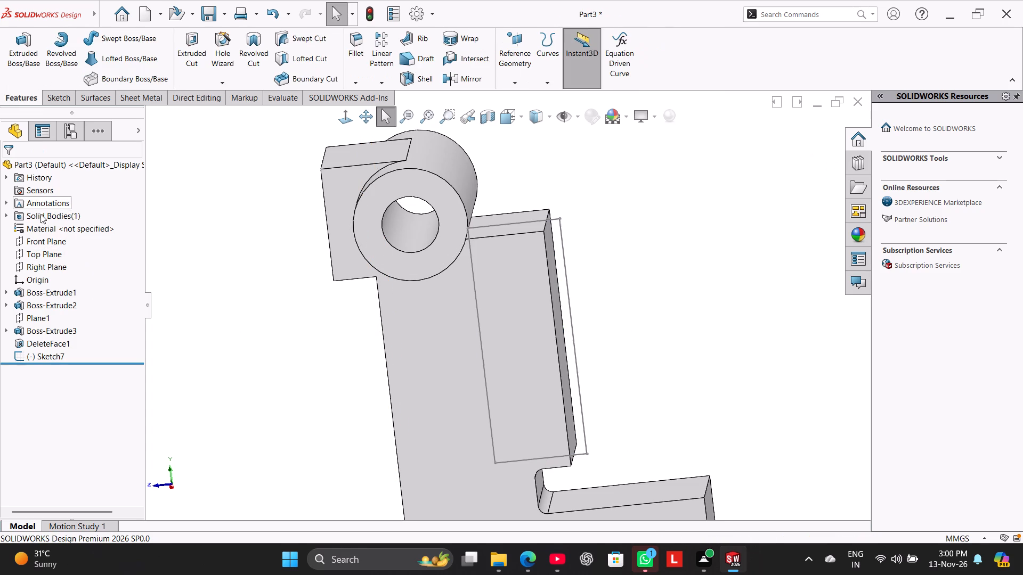
In a temporary sketch on the Top Plane, measure the part's overall depth from the block's outer edge to the foot's far end.
{"action": "left_click", "coordinate": [44, 257]}
{"action": "left_click", "coordinate": [55, 247]}
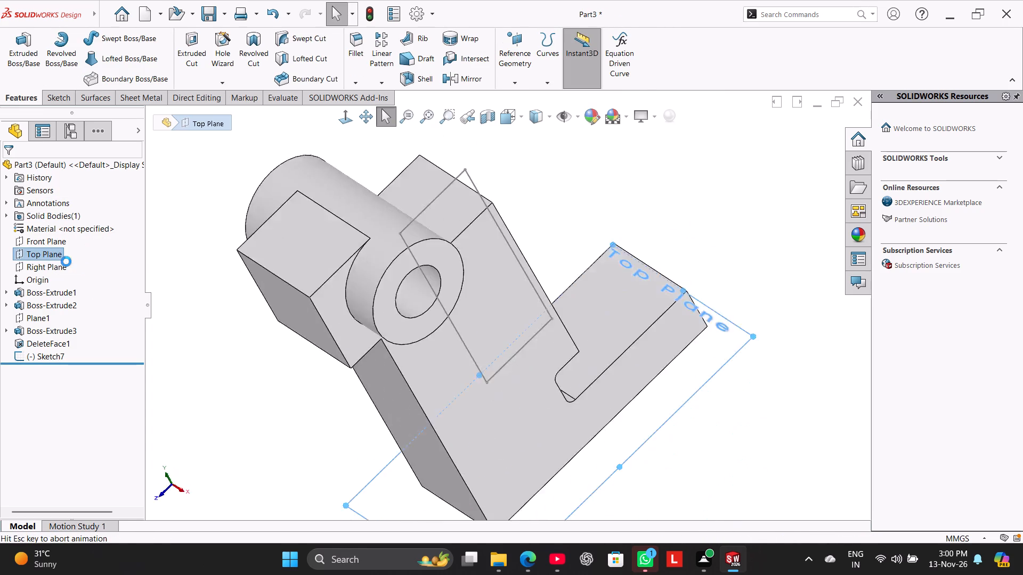
{"action": "left_click", "coordinate": [220, 279]}
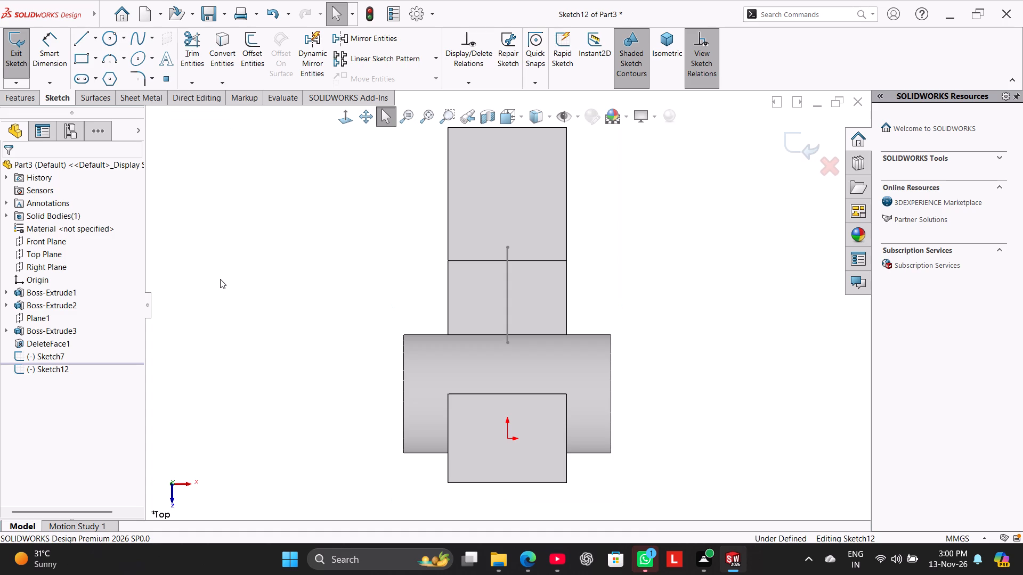
{"action": "left_click", "coordinate": [51, 47]}
{"action": "left_click", "coordinate": [491, 127]}
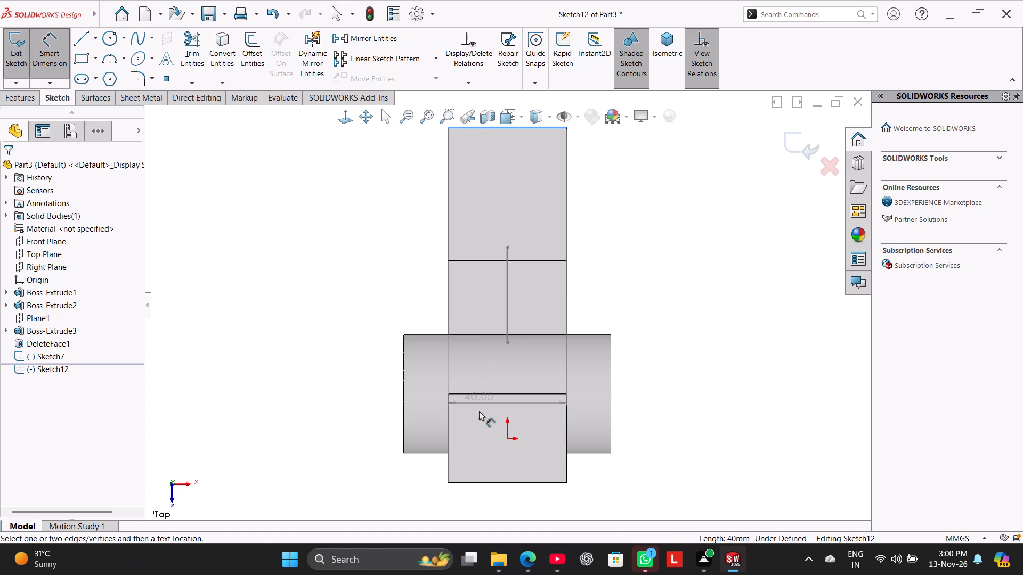
{"action": "left_click", "coordinate": [499, 483]}
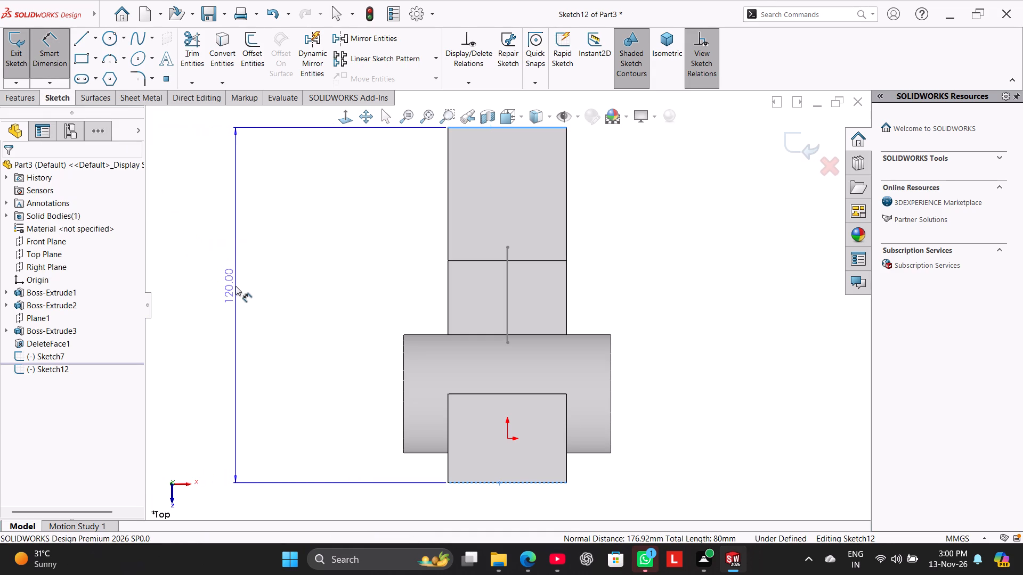
{"action": "left_click", "coordinate": [55, 54]}
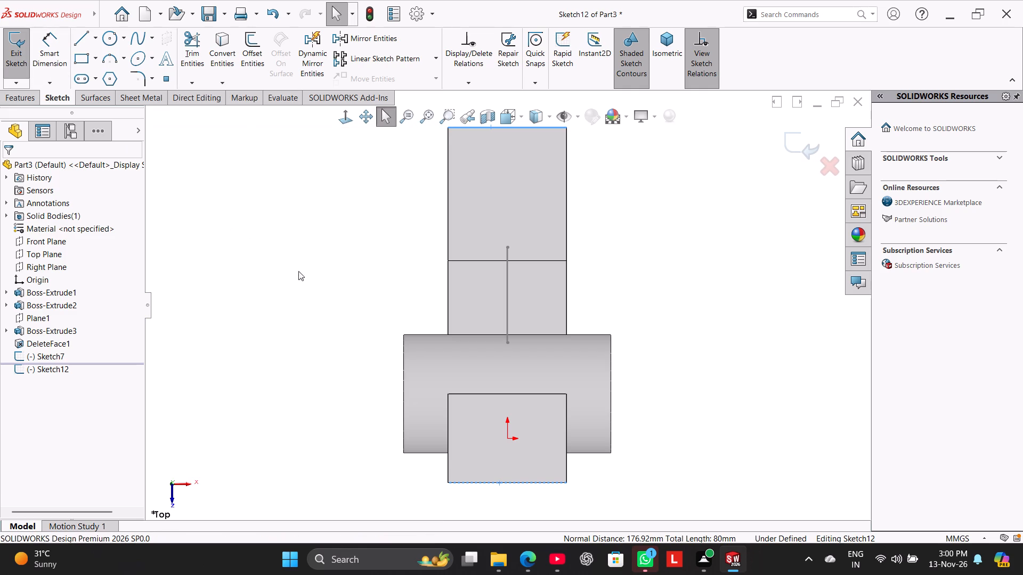
{"action": "left_click", "coordinate": [327, 293]}
{"action": "right_click_drag", "start_coordinate": [290, 375], "coordinate": [390, 300]}
{"action": "right_click_drag", "start_coordinate": [307, 356], "coordinate": [343, 281]}
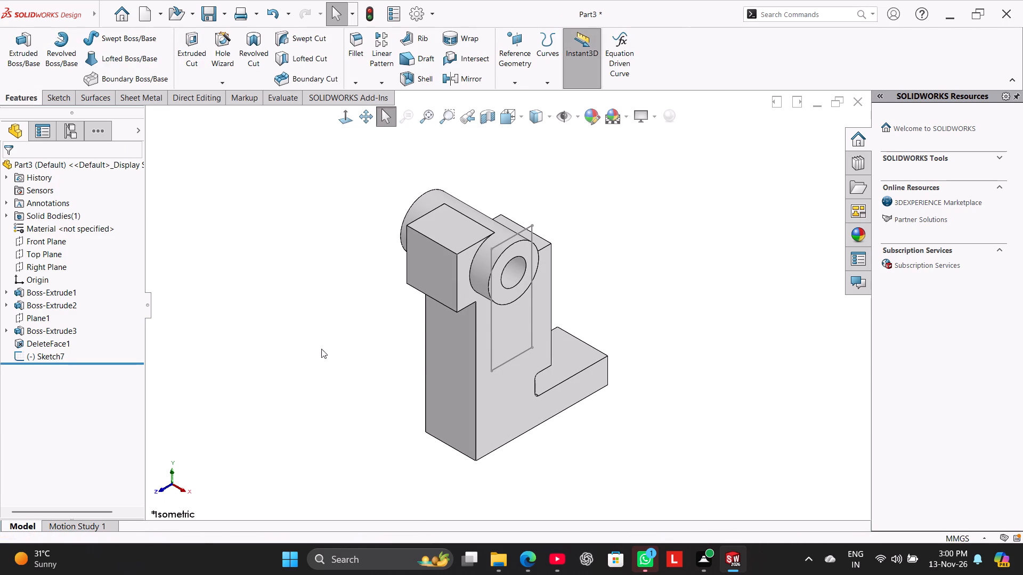
Edit the L-shaped body's profile sketch, set its overall base length to 90 mm and rebuild the part.
{"action": "middle_click_drag", "start_coordinate": [343, 370], "coordinate": [290, 326]}
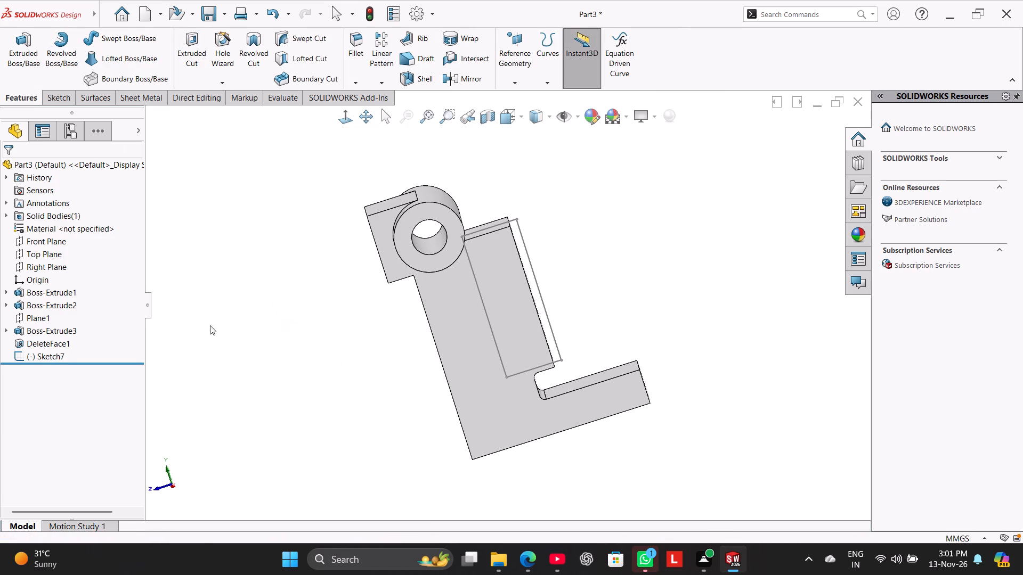
{"action": "right_click", "coordinate": [67, 296]}
{"action": "left_click", "coordinate": [91, 265]}
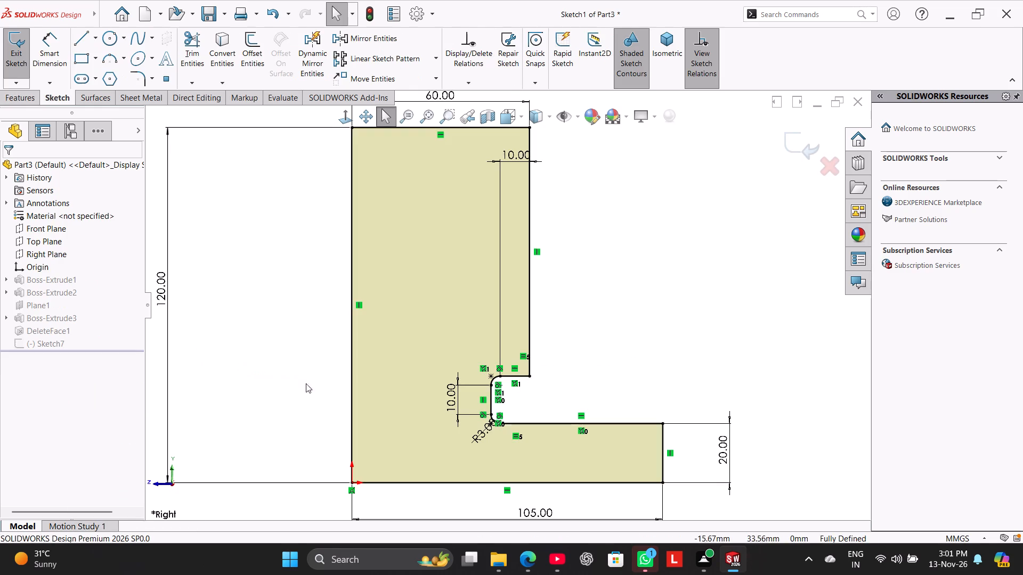
{"action": "scroll", "coordinate": [316, 407], "scroll_direction": "up", "scroll_amount": 2}
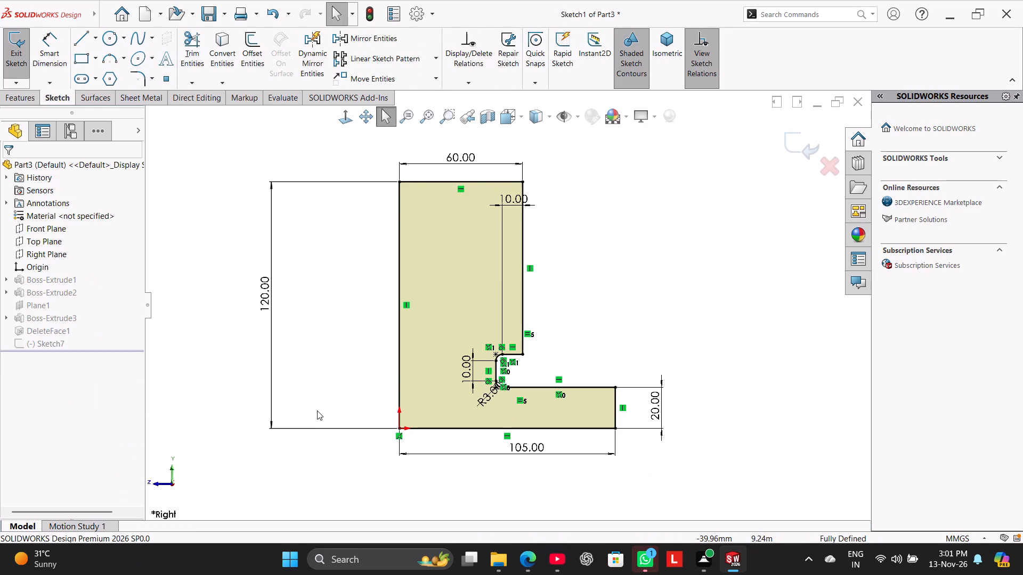
{"action": "scroll", "coordinate": [317, 410], "scroll_direction": "up", "scroll_amount": 1}
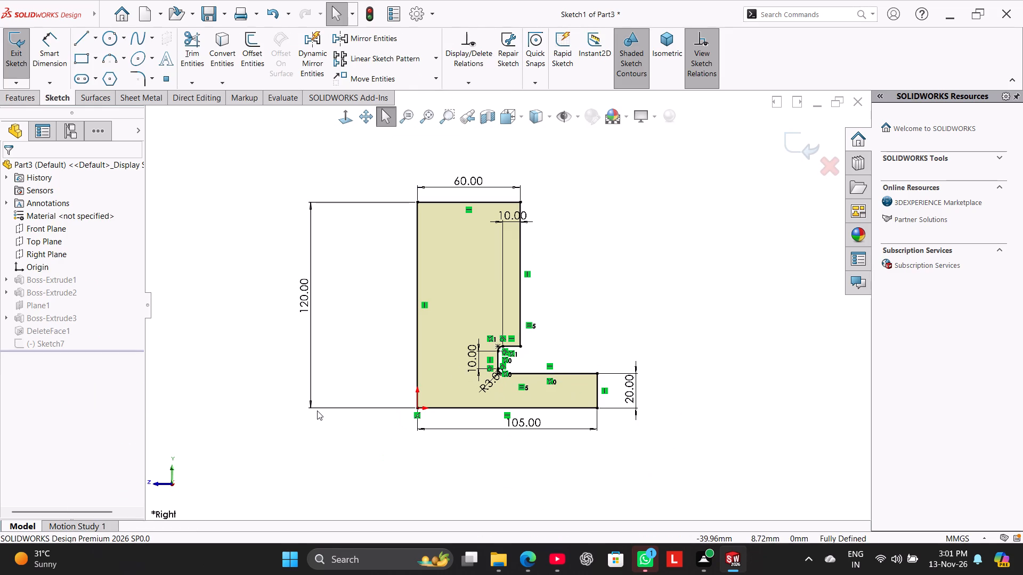
{"action": "double_click", "coordinate": [521, 425]}
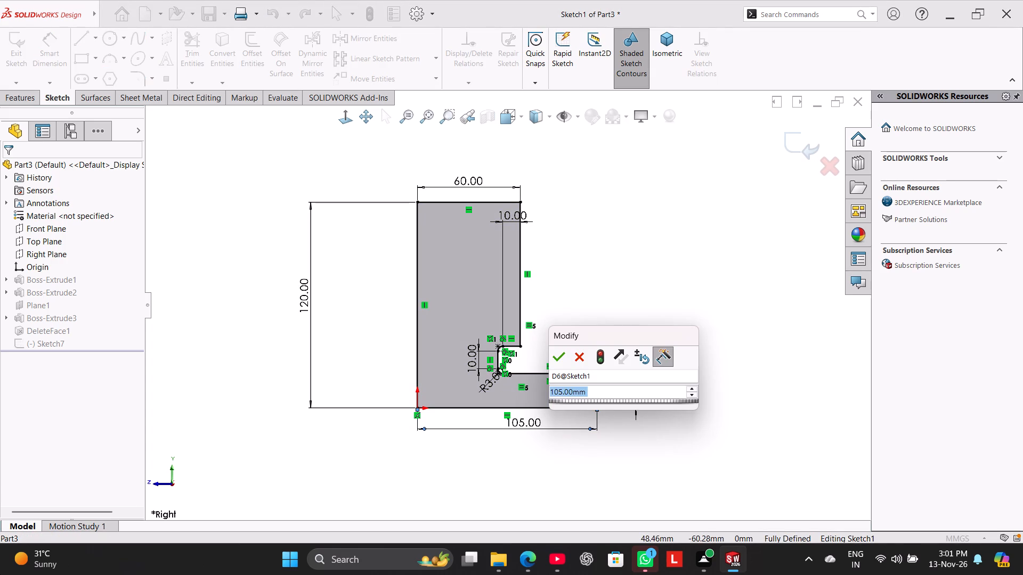
{"action": "type", "text": "90"}
{"action": "key", "text": "Return"}
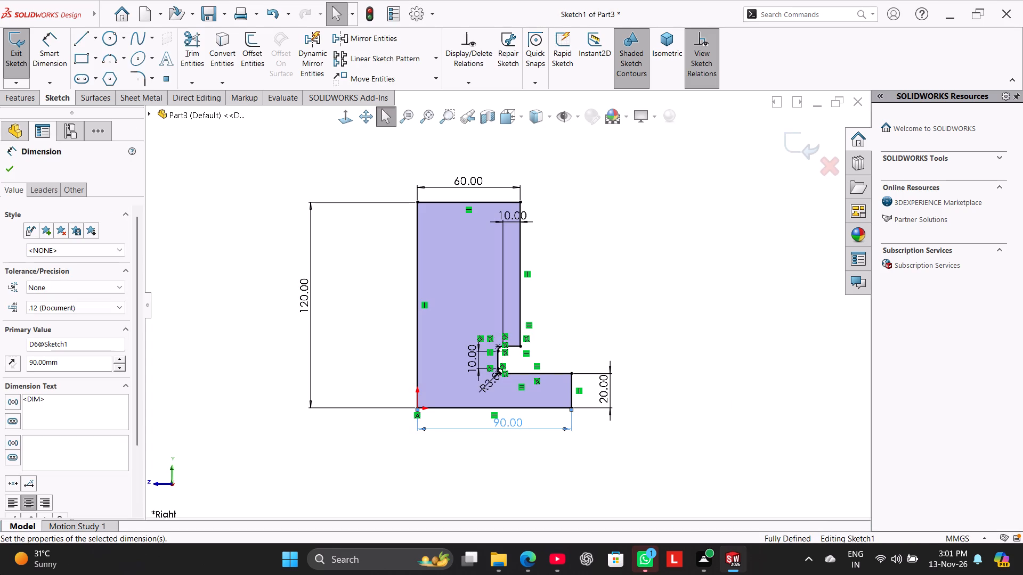
{"action": "left_click", "coordinate": [22, 53]}
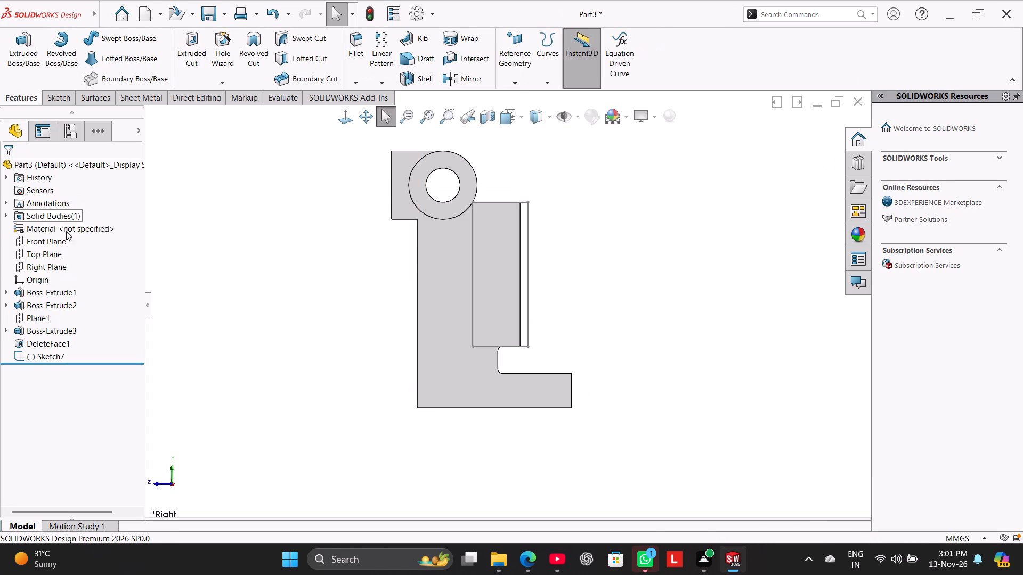
In a temporary sketch on the Top Plane, measure the overall depth between the block's outer edge and the foot's far end again.
{"action": "left_click", "coordinate": [54, 252]}
{"action": "left_click", "coordinate": [68, 237]}
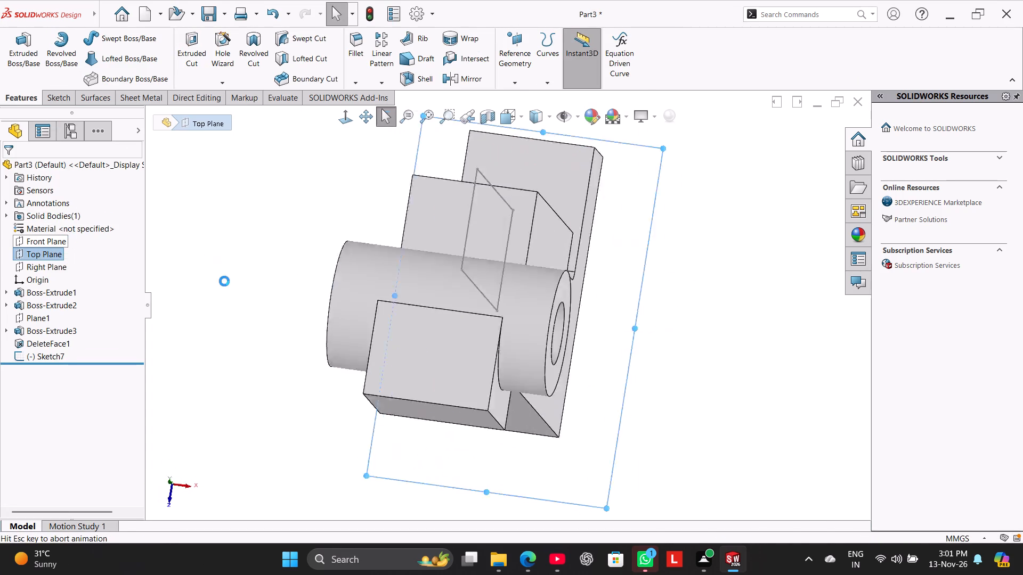
{"action": "left_click", "coordinate": [207, 292]}
{"action": "left_click", "coordinate": [58, 39]}
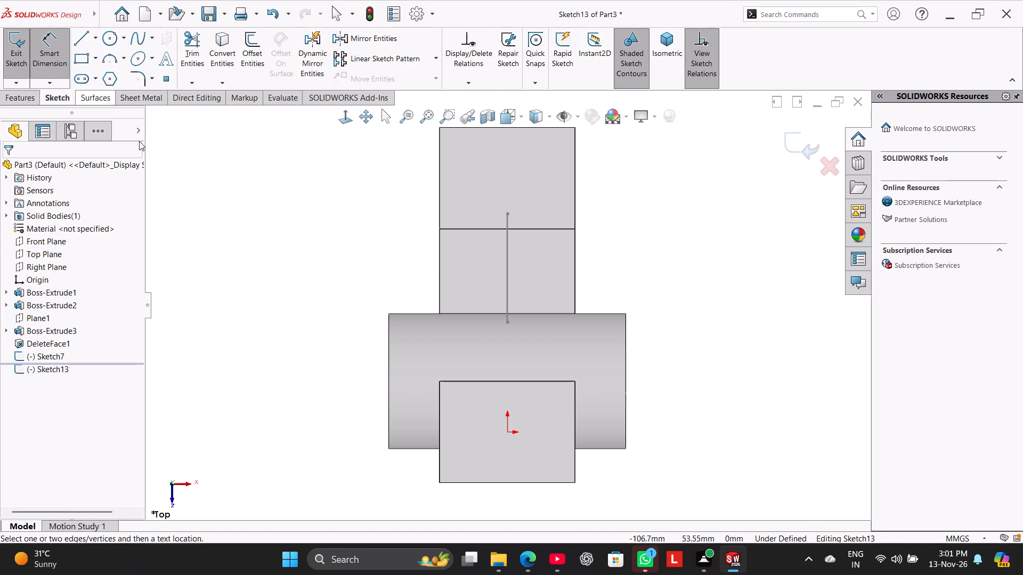
{"action": "left_click", "coordinate": [511, 482]}
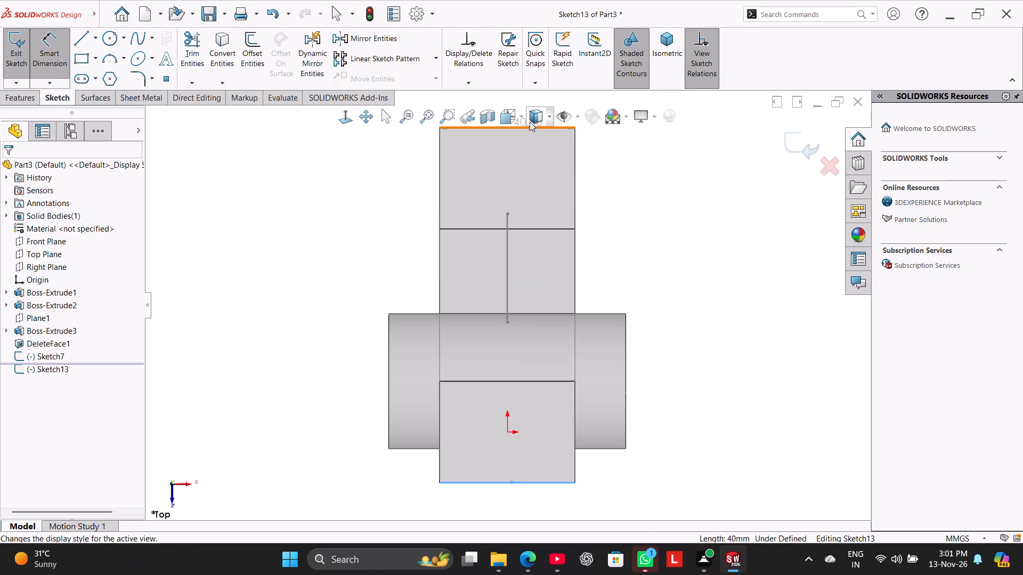
{"action": "left_click", "coordinate": [530, 127]}
{"action": "left_click", "coordinate": [56, 62]}
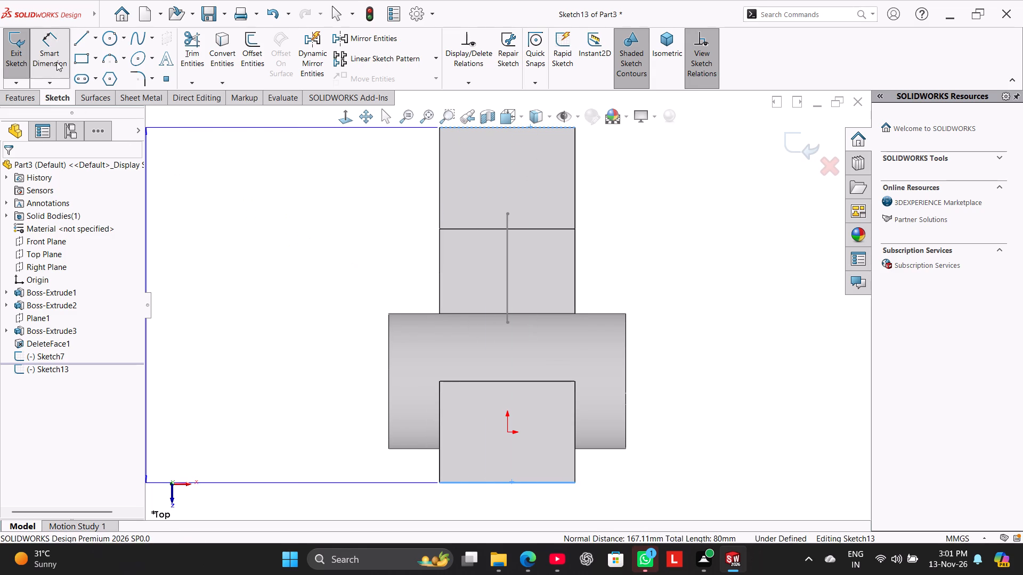
{"action": "left_click", "coordinate": [283, 250]}
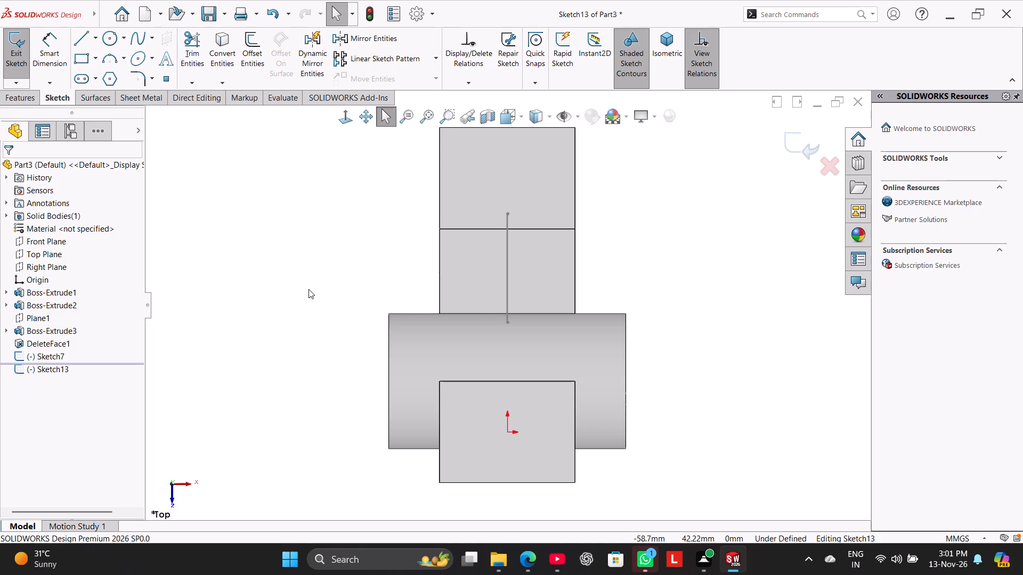
Measure the distance from the bored ring's foot-side edge to the block's outer edge, and leave the temporary sketch.
{"action": "left_click_drag", "start_coordinate": [52, 54], "coordinate": [74, 71]}
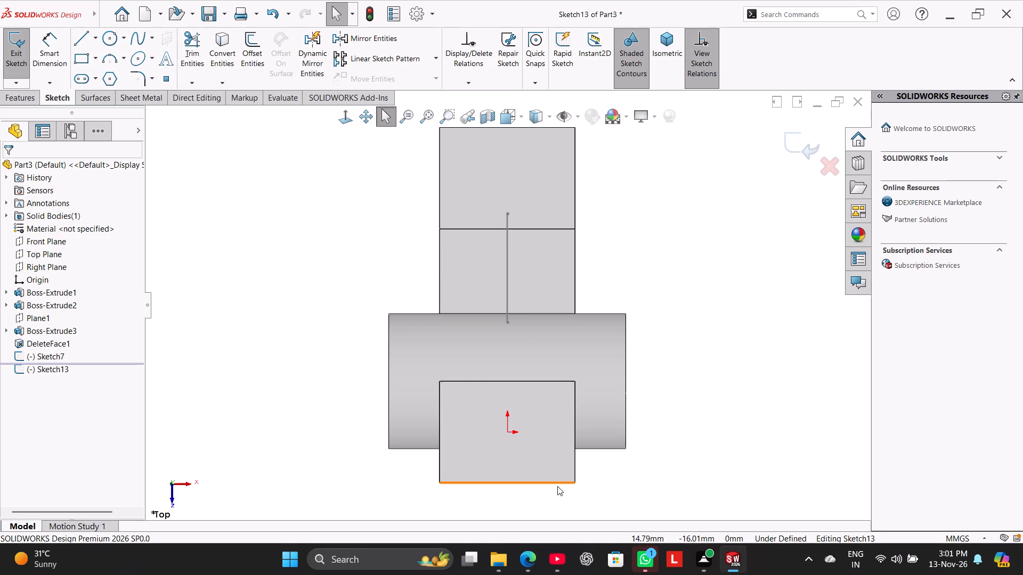
{"action": "left_click", "coordinate": [557, 482]}
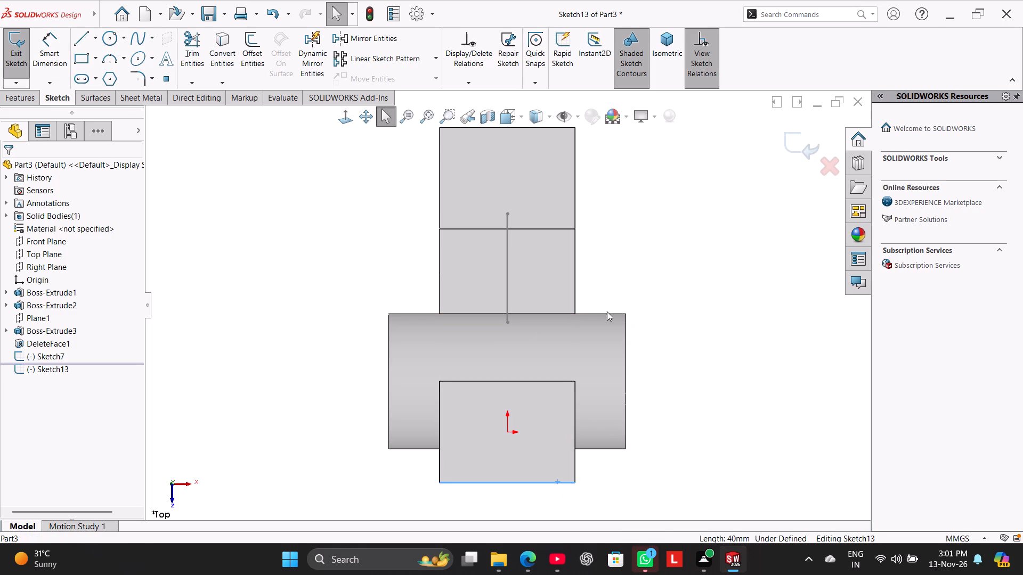
{"action": "left_click", "coordinate": [58, 50]}
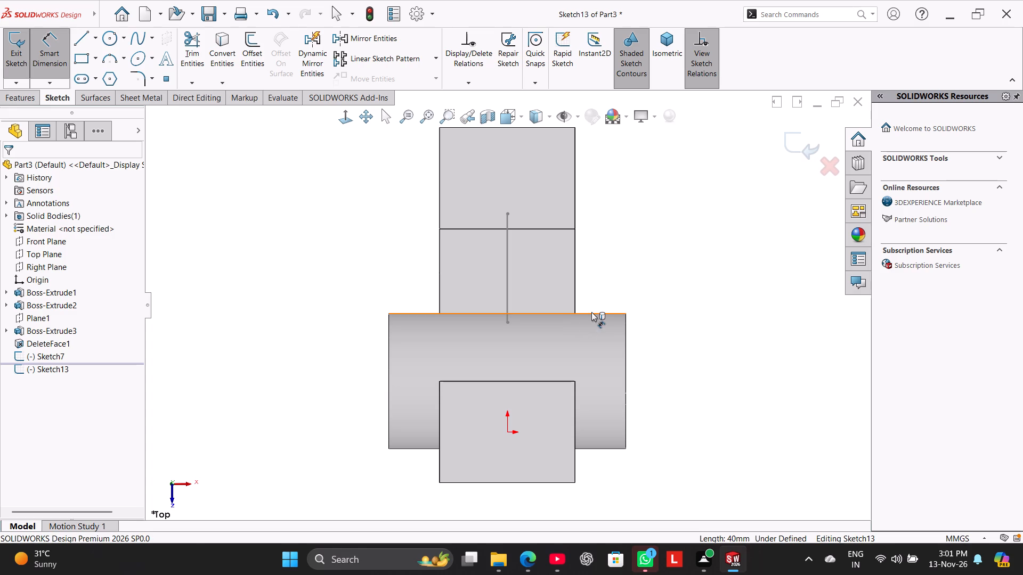
{"action": "left_click", "coordinate": [591, 312]}
{"action": "left_click", "coordinate": [556, 481]}
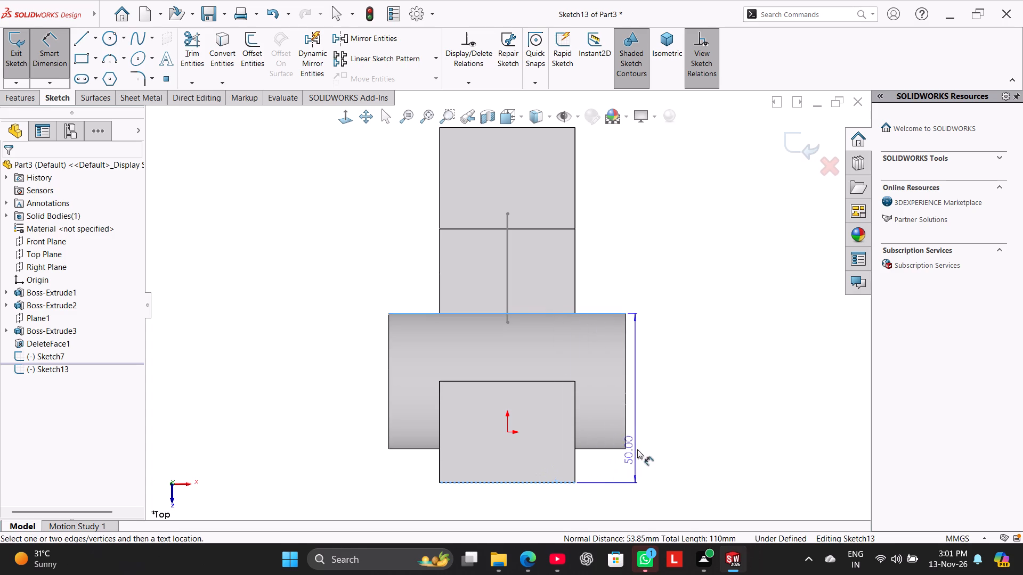
{"action": "left_click", "coordinate": [53, 69]}
{"action": "left_click", "coordinate": [164, 241]}
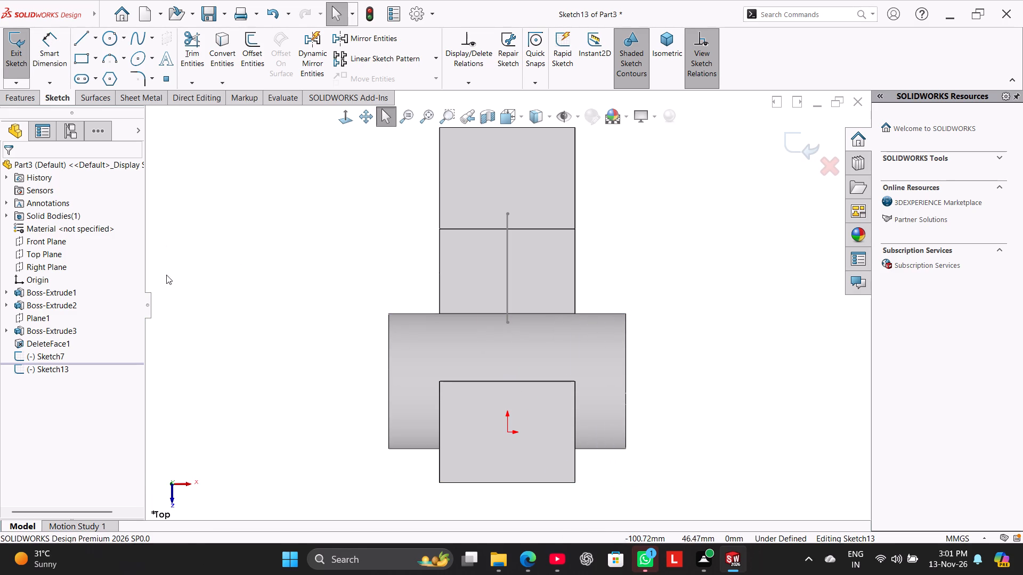
{"action": "left_click", "coordinate": [166, 287]}
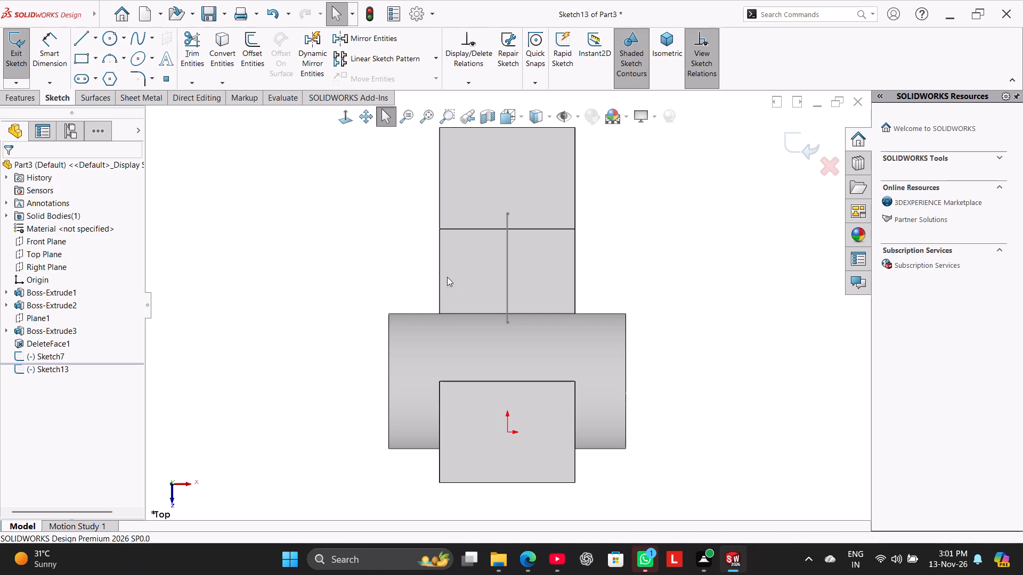
{"action": "left_click", "coordinate": [15, 61]}
{"action": "right_click_drag", "start_coordinate": [263, 332], "coordinate": [532, 174]}
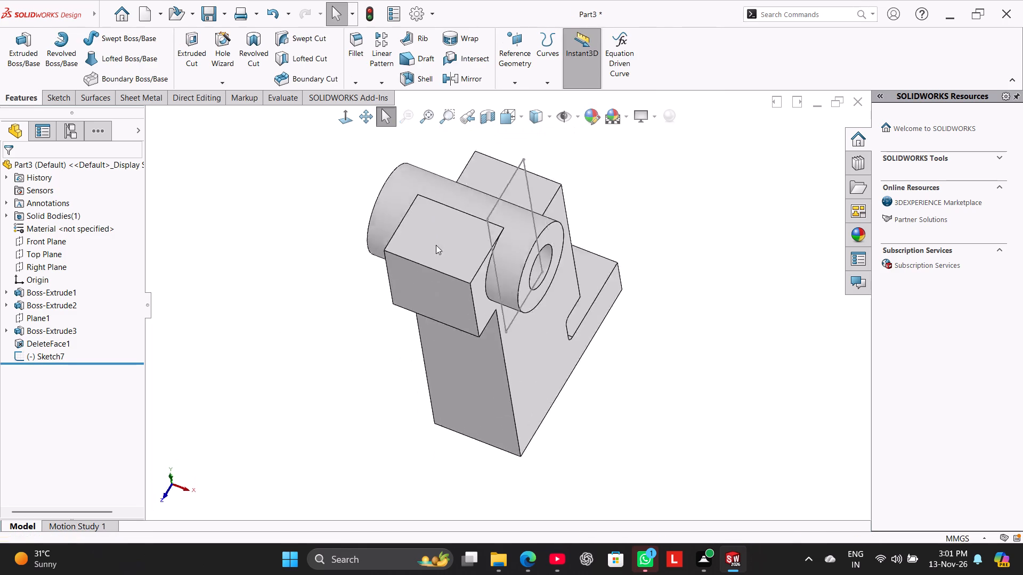
Delete the leftover Sketch7 at the end of the part's feature history.
{"action": "left_click", "coordinate": [315, 283]}
{"action": "middle_click_drag", "start_coordinate": [502, 328], "coordinate": [457, 359]}
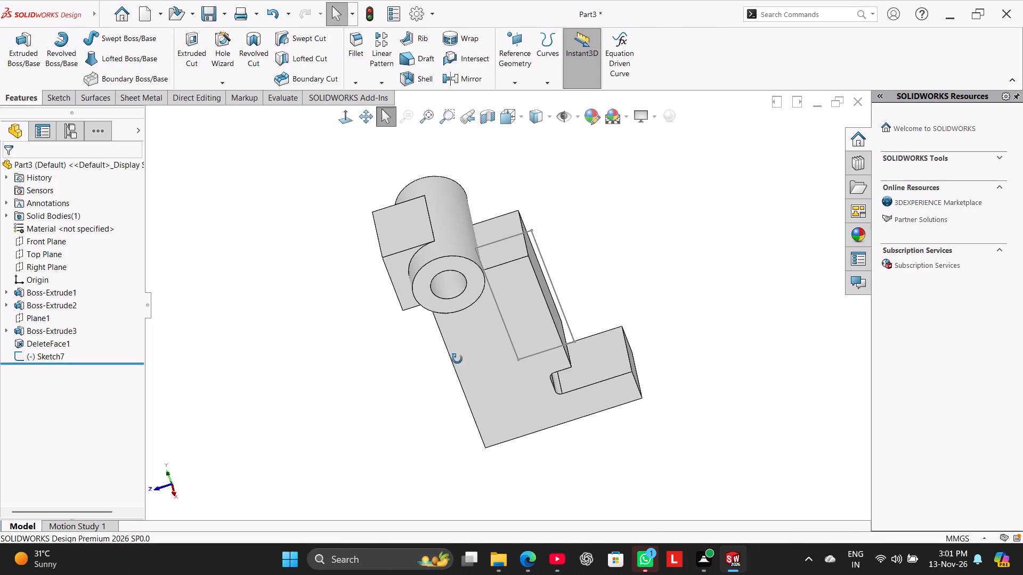
{"action": "middle_click_drag", "start_coordinate": [457, 359], "coordinate": [458, 360]}
{"action": "right_click", "coordinate": [59, 358]}
{"action": "left_click", "coordinate": [109, 412]}
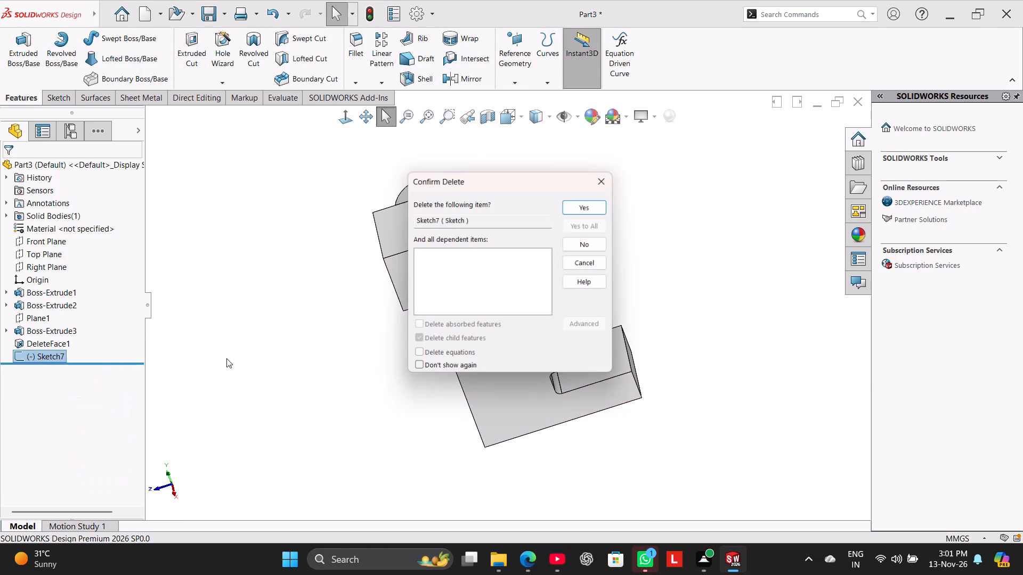
{"action": "left_click", "coordinate": [582, 202]}
{"action": "left_click", "coordinate": [237, 306]}
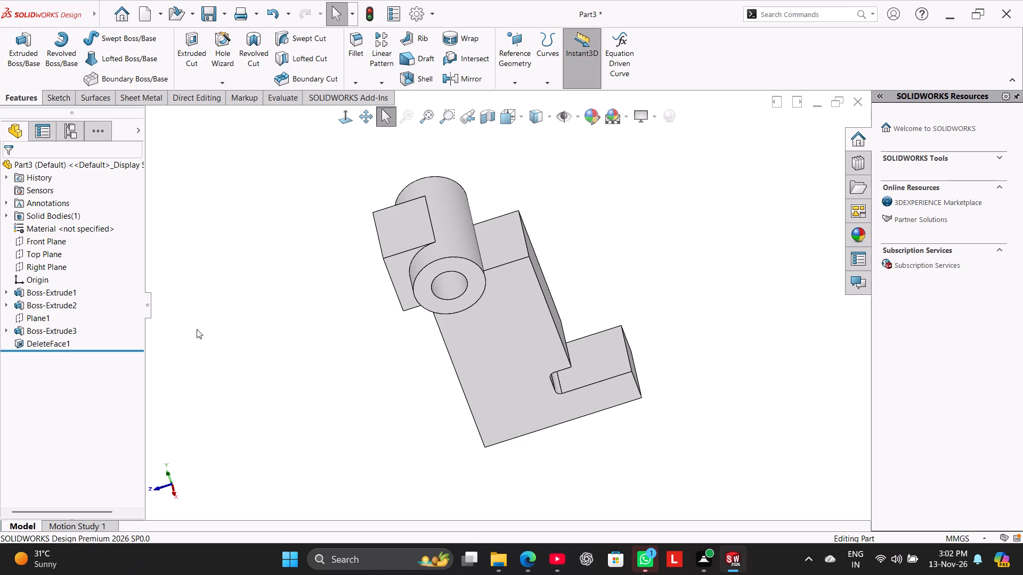
Examine the part from above in a temporary sketch on the Top Plane, and leave the sketch empty.
{"action": "left_click", "coordinate": [59, 250]}
{"action": "left_click", "coordinate": [77, 234]}
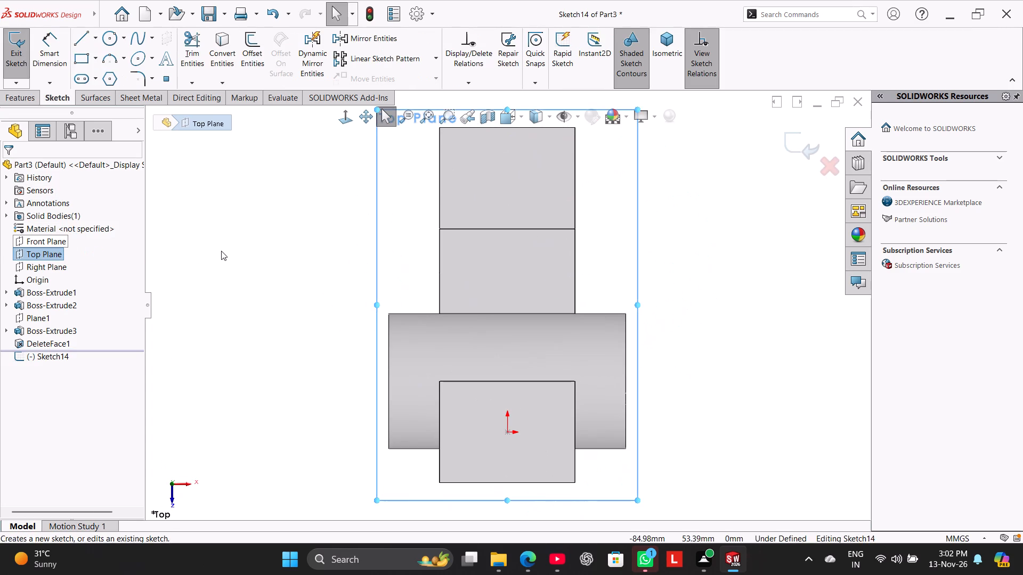
{"action": "left_click", "coordinate": [221, 251]}
{"action": "left_click", "coordinate": [9, 60]}
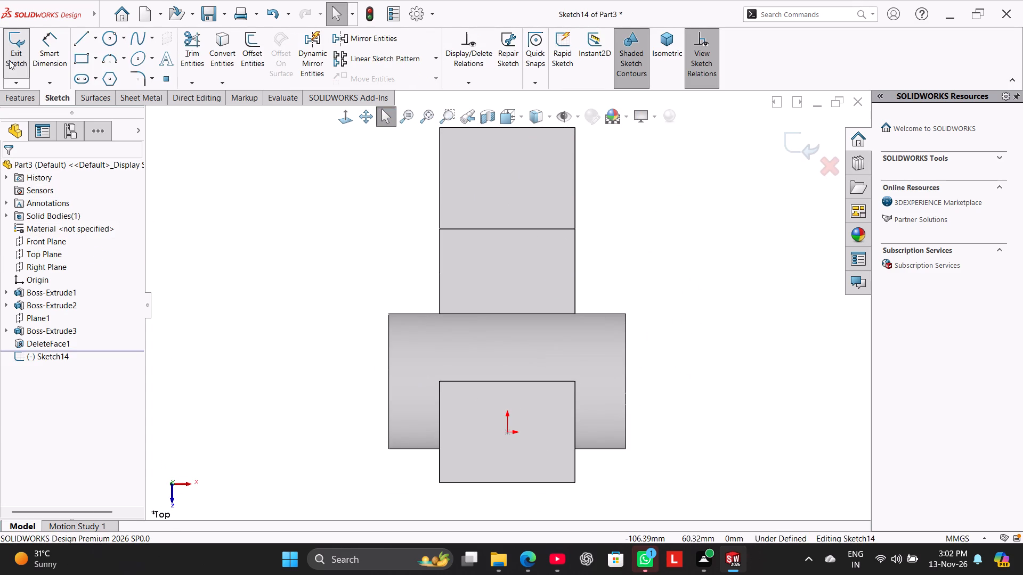
{"action": "right_click_drag", "start_coordinate": [242, 350], "coordinate": [282, 323]}
{"action": "middle_click_drag", "start_coordinate": [268, 330], "coordinate": [204, 240]}
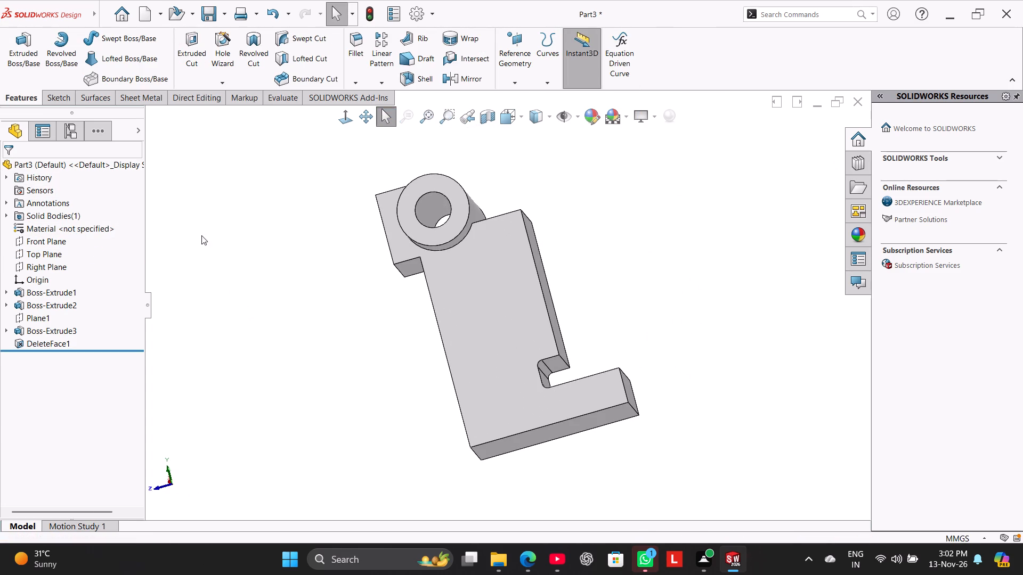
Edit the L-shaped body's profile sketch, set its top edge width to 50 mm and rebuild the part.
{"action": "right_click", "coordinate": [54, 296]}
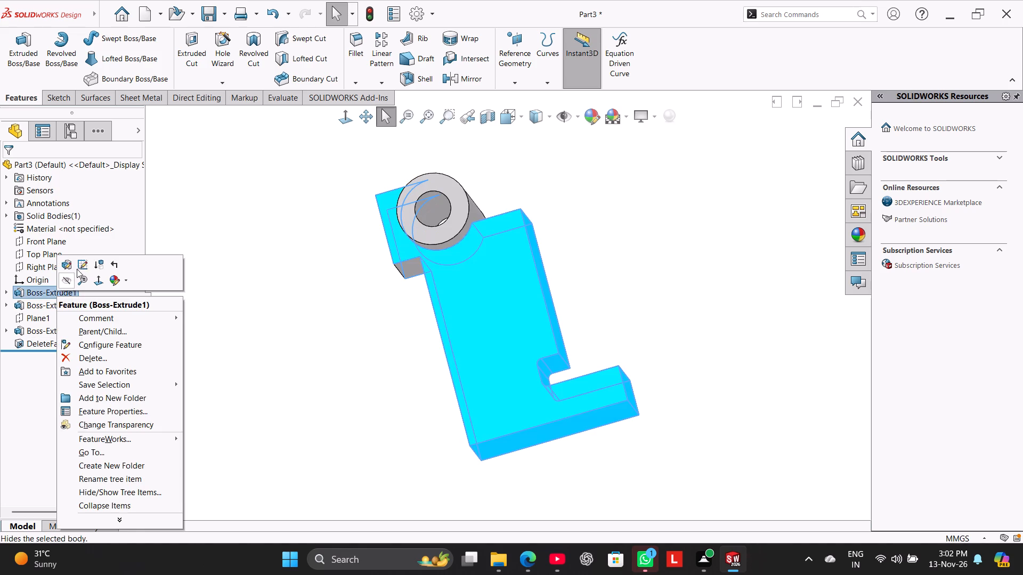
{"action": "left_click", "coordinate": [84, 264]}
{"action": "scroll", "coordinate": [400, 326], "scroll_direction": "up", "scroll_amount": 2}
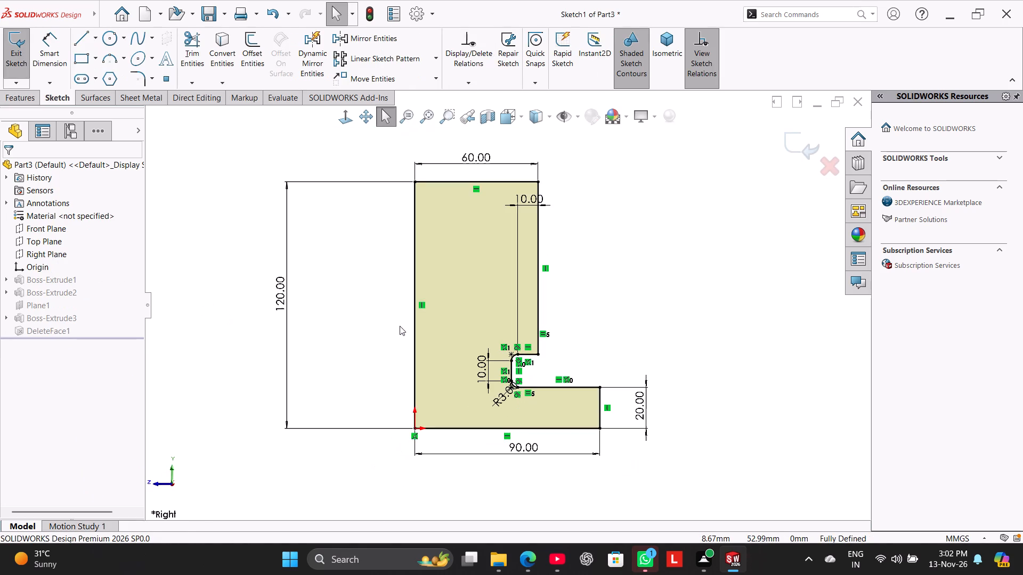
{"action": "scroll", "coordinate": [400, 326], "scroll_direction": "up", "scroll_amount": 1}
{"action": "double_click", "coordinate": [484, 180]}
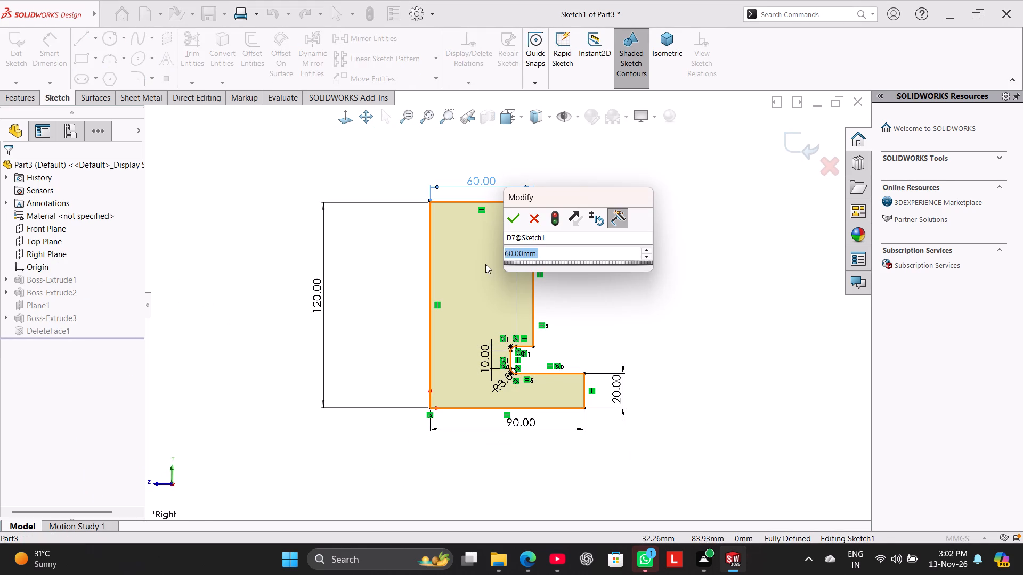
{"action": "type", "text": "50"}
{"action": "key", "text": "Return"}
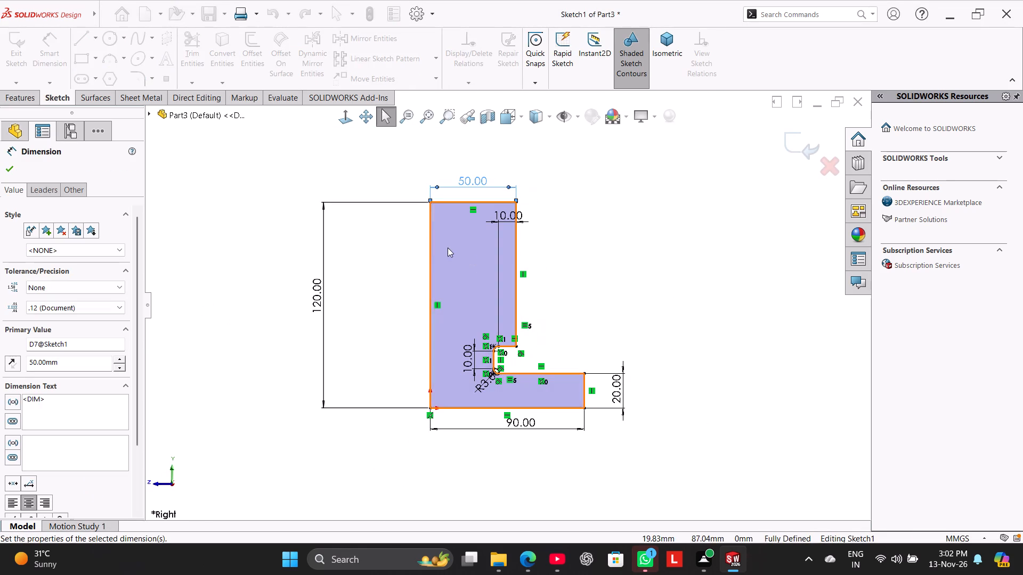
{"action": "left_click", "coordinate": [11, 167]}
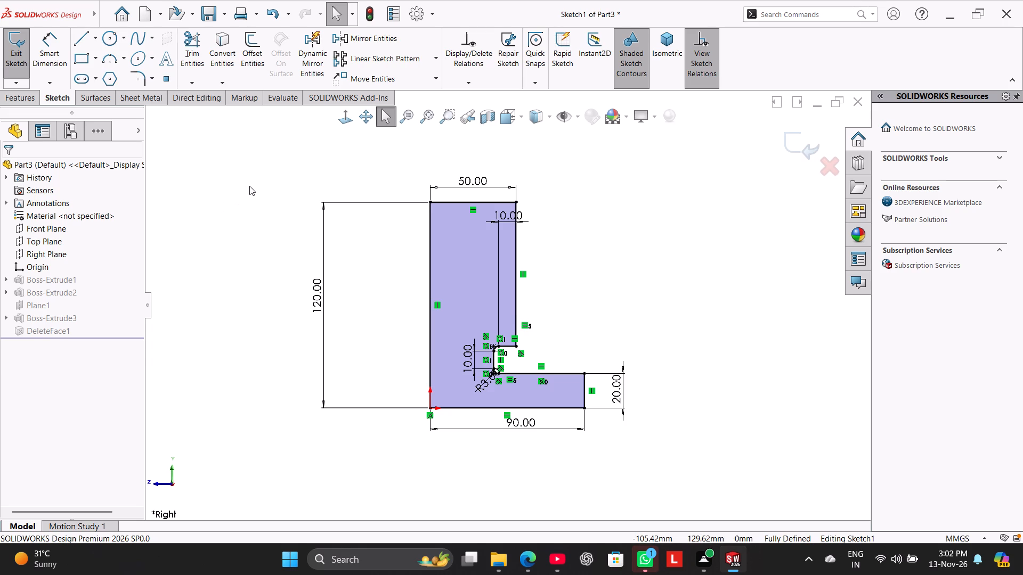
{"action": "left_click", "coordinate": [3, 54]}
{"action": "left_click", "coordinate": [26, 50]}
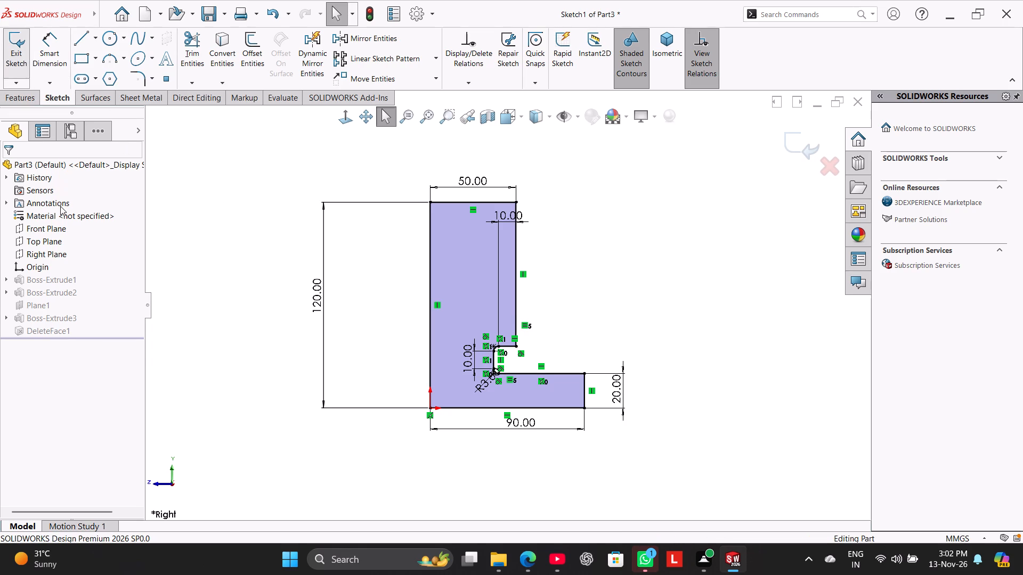
Check the narrowed upright from above in a temporary Top Plane sketch, and leave the sketch empty.
{"action": "right_click", "coordinate": [54, 255]}
{"action": "left_click", "coordinate": [68, 236]}
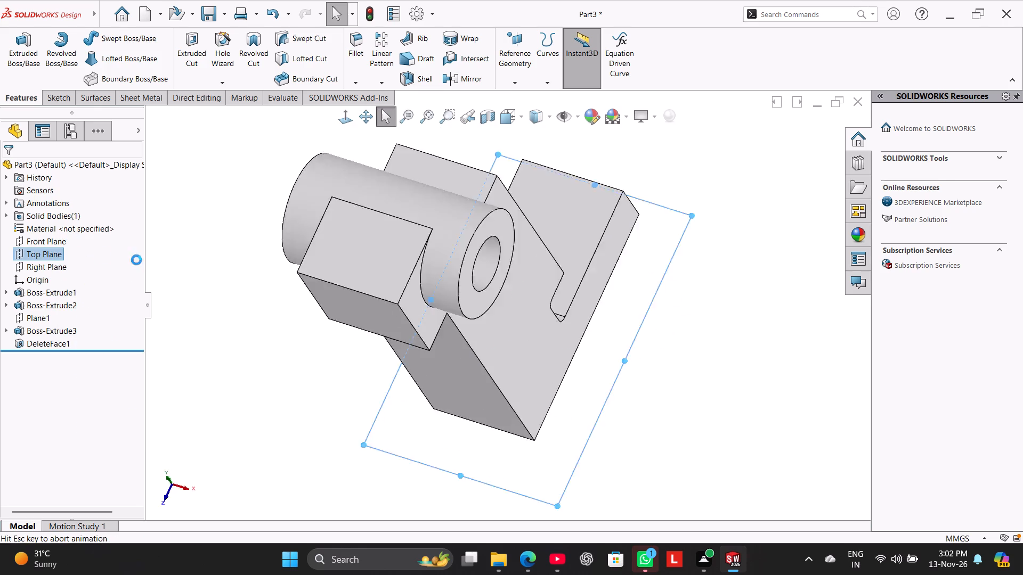
{"action": "left_click", "coordinate": [18, 55]}
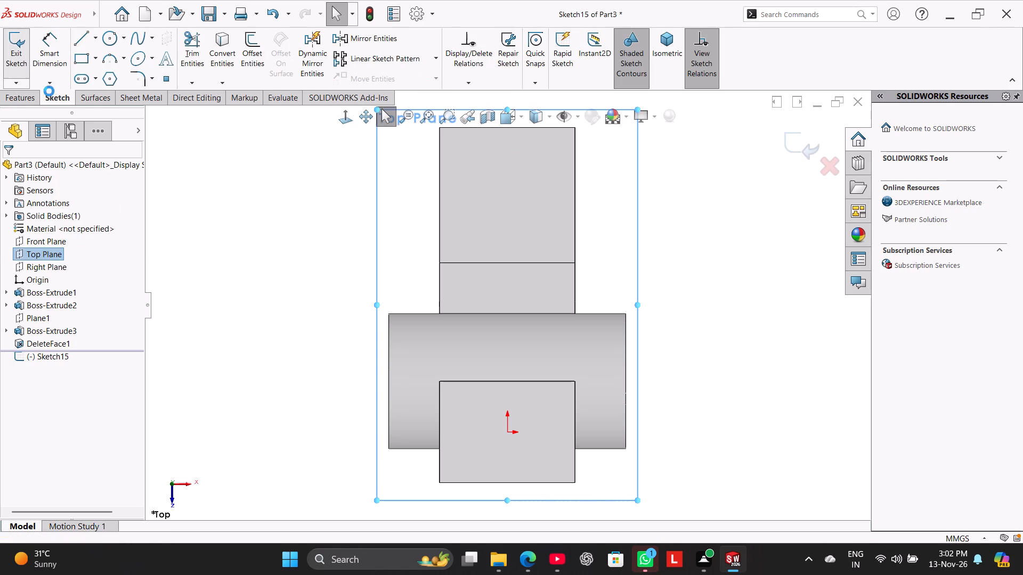
{"action": "middle_click_drag", "start_coordinate": [311, 297], "coordinate": [223, 208]}
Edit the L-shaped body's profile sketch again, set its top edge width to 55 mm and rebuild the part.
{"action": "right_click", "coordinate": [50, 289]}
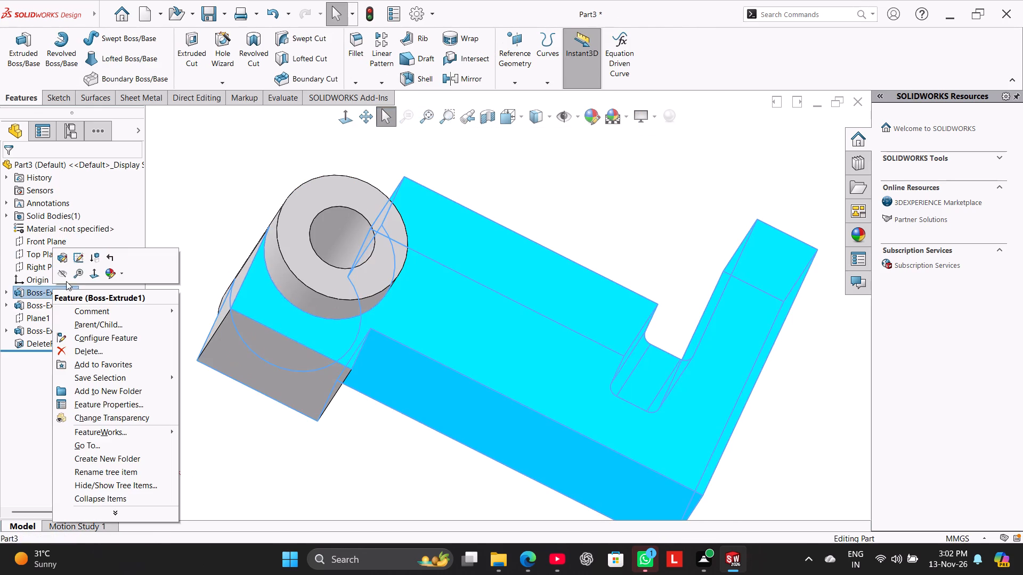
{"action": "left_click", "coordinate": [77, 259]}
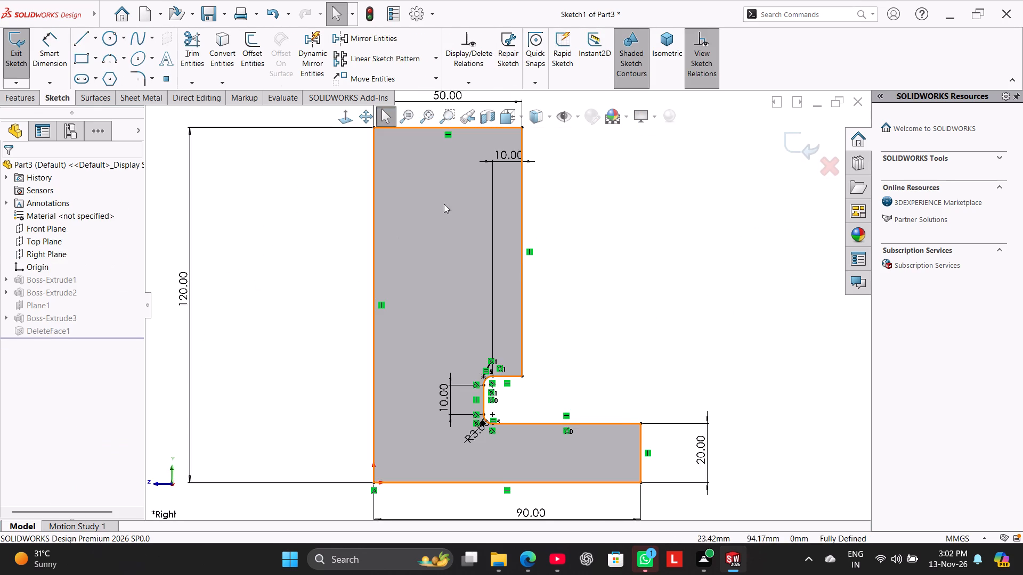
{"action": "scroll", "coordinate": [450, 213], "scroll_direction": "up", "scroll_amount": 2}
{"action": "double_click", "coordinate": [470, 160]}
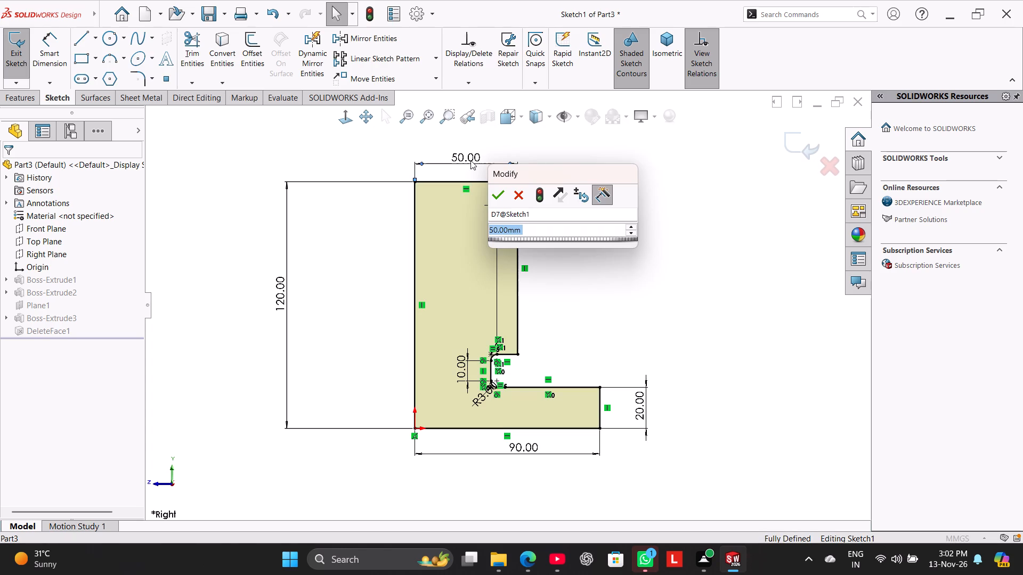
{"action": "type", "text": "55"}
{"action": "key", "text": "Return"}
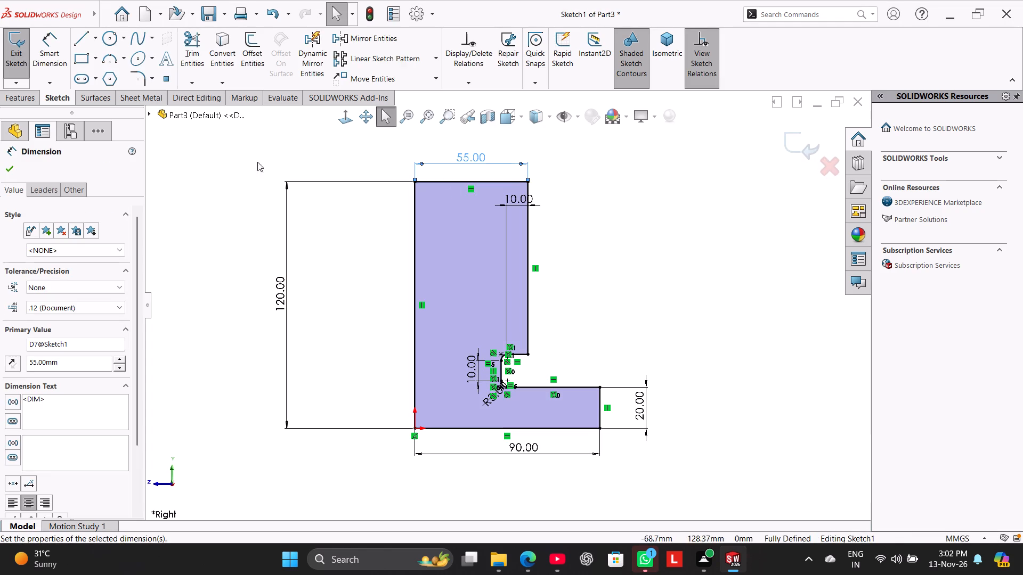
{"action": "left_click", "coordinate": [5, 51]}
Check the upright's depth against the bored ring from above in a temporary Top Plane sketch, and leave it empty.
{"action": "right_click", "coordinate": [50, 254]}
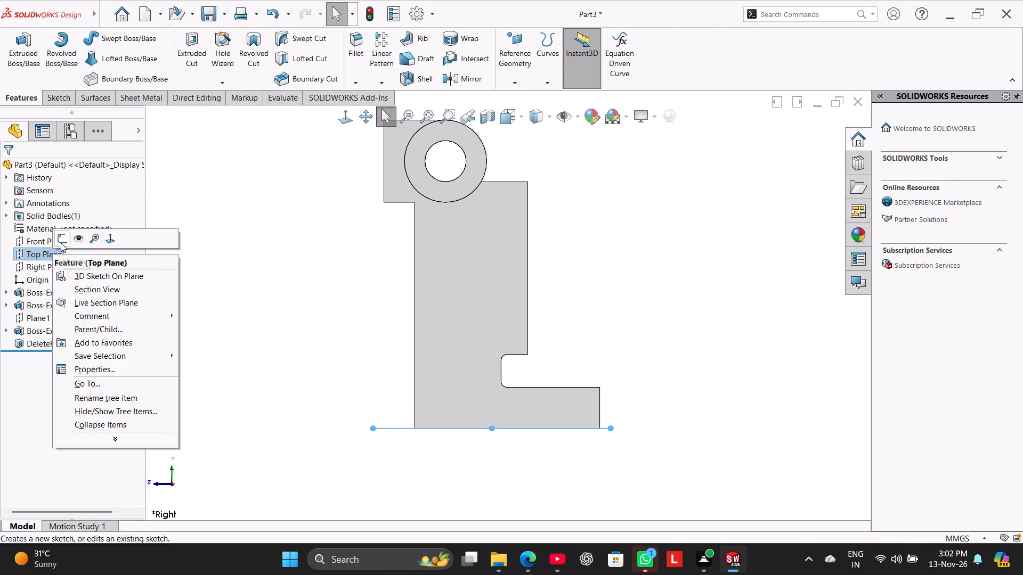
{"action": "left_click", "coordinate": [61, 243]}
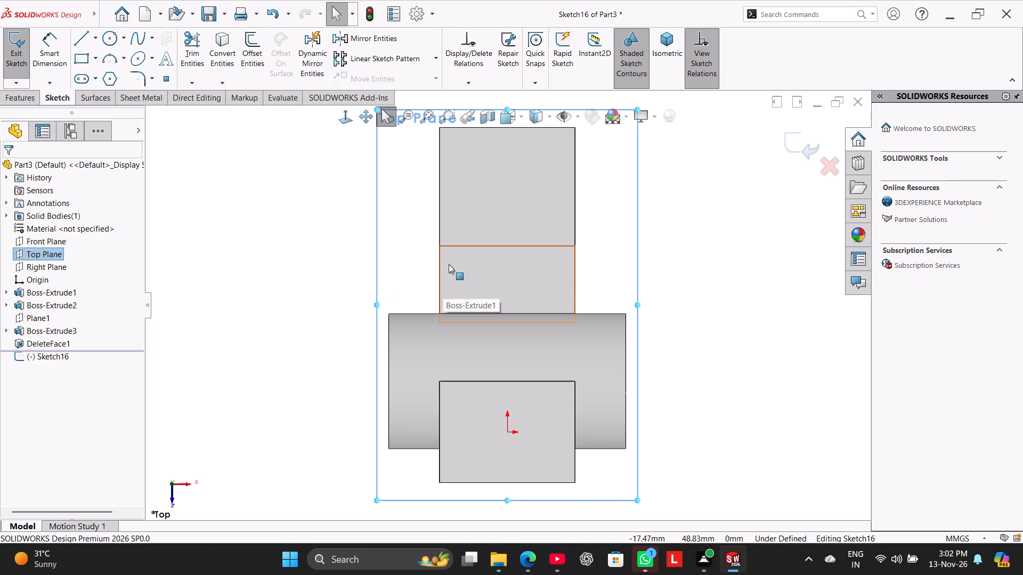
{"action": "left_click", "coordinate": [19, 48]}
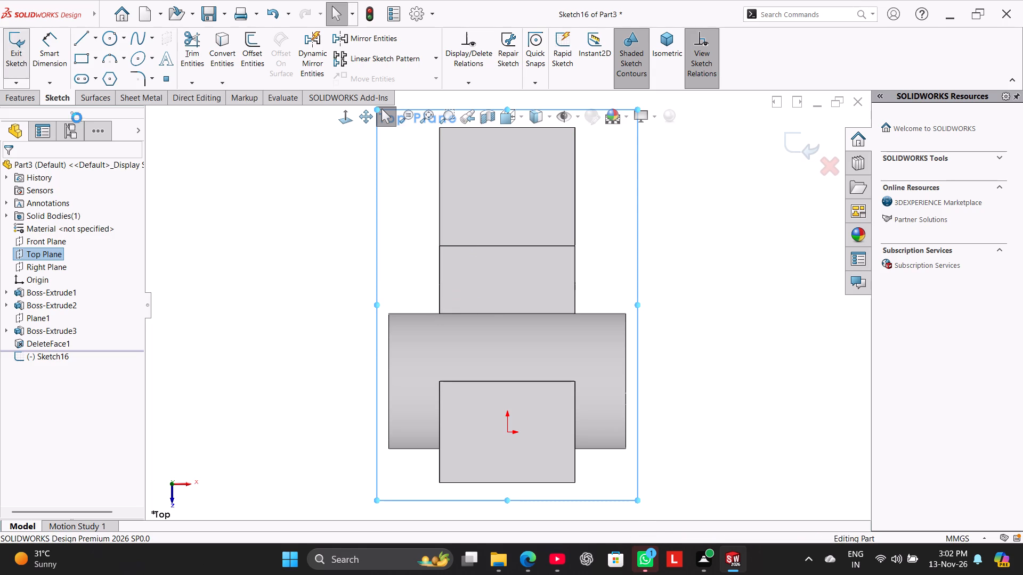
{"action": "right_click_drag", "start_coordinate": [203, 267], "coordinate": [272, 217]}
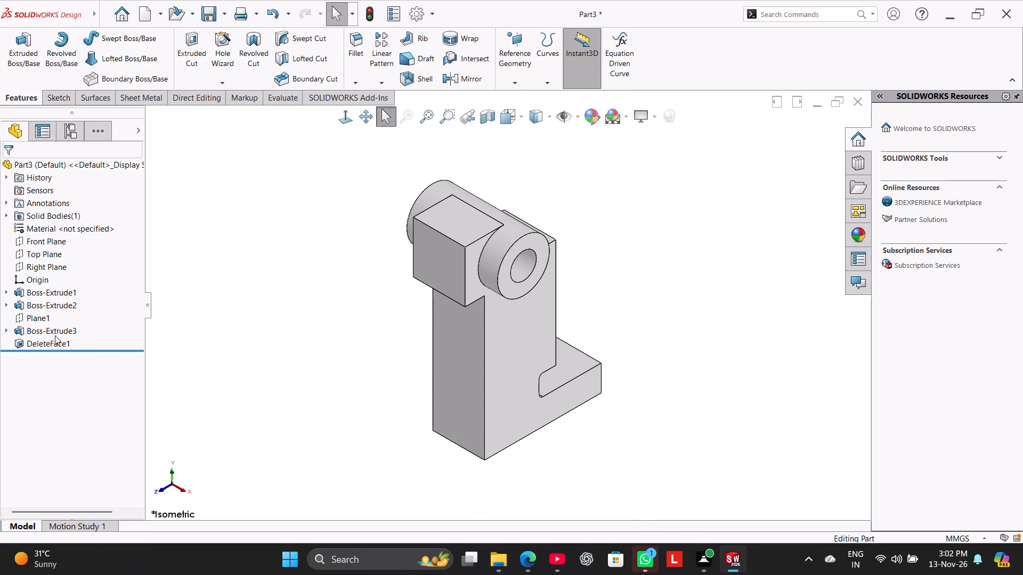
Edit the L-shaped body's profile sketch, set its top edge width to 58 mm and rebuild the part.
{"action": "right_click", "coordinate": [63, 285]}
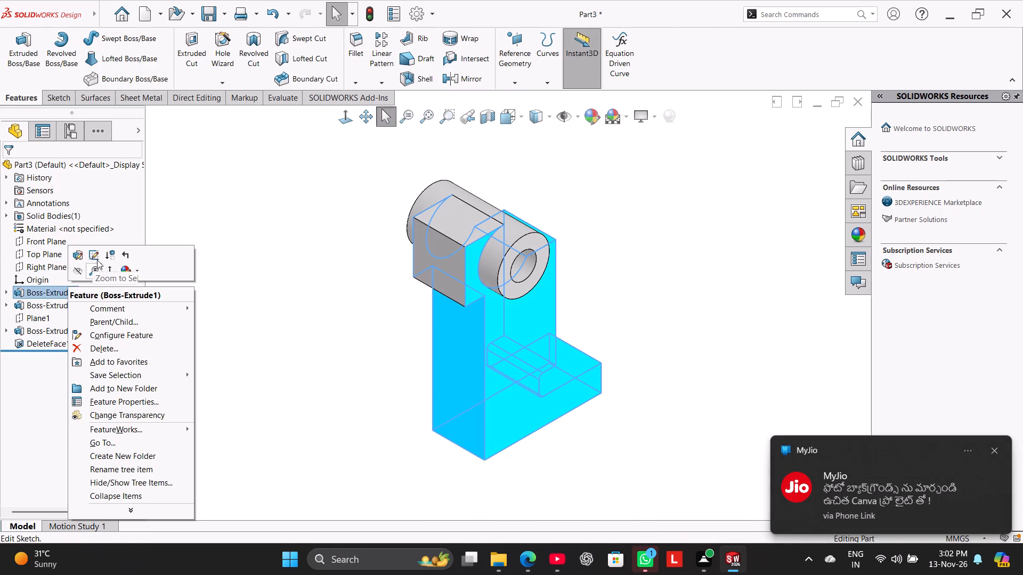
{"action": "left_click", "coordinate": [97, 260]}
{"action": "scroll", "coordinate": [422, 266], "scroll_direction": "up", "scroll_amount": 2}
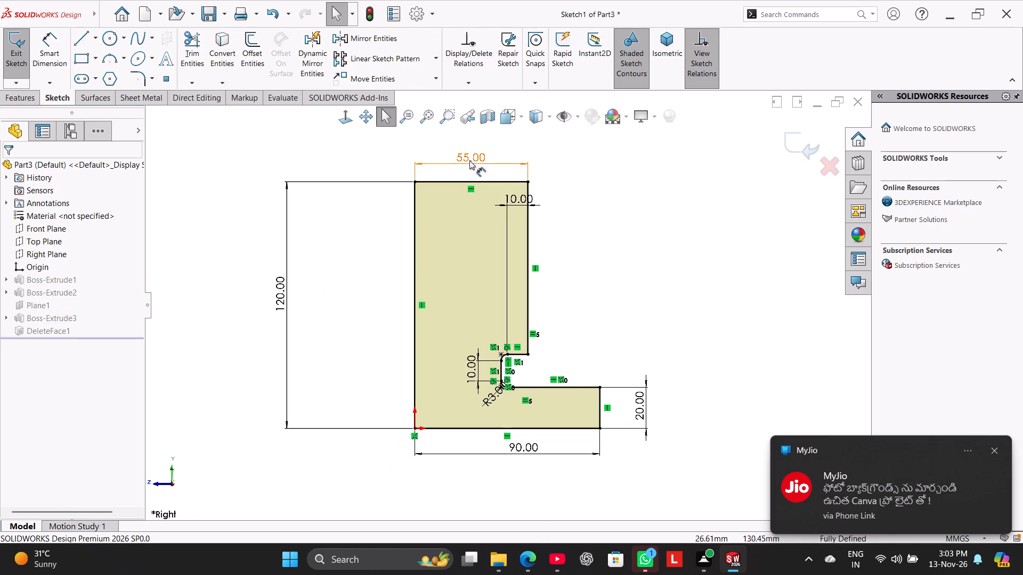
{"action": "double_click", "coordinate": [469, 159]}
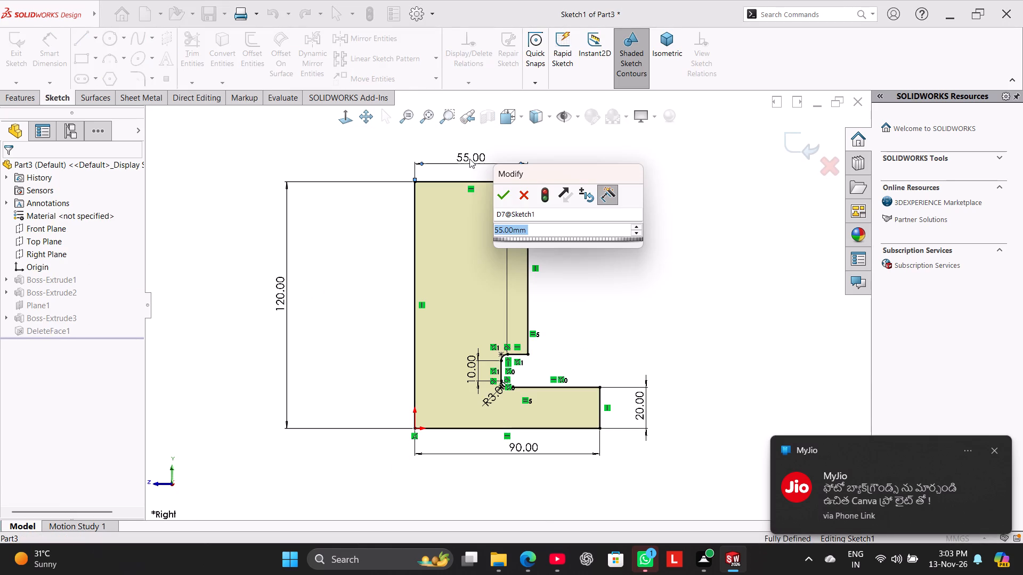
{"action": "type", "text": "58"}
{"action": "key", "text": "Return"}
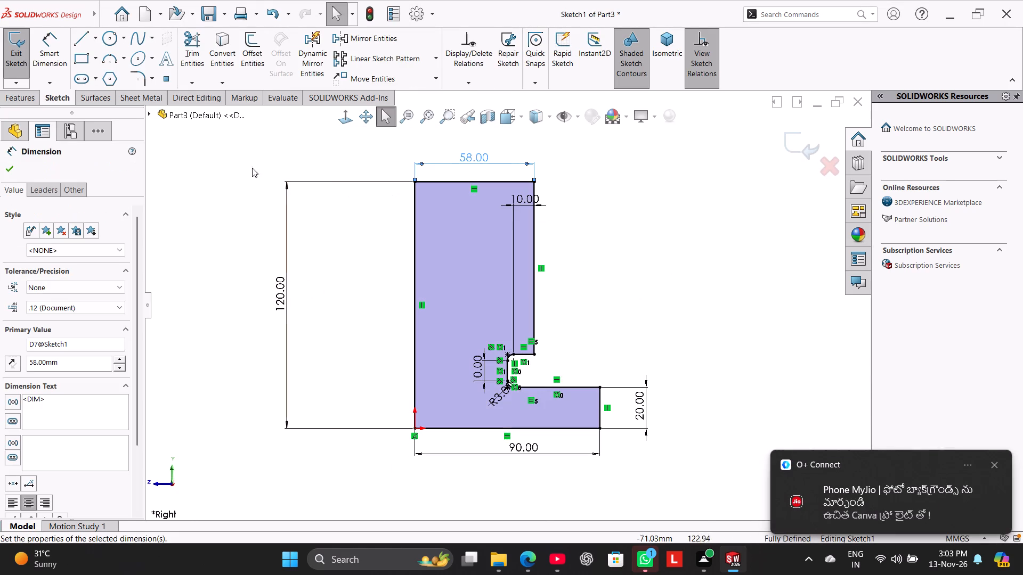
{"action": "left_click", "coordinate": [9, 49]}
Check the resized upright from above in a temporary Top Plane sketch, and leave the sketch empty.
{"action": "left_click", "coordinate": [45, 255]}
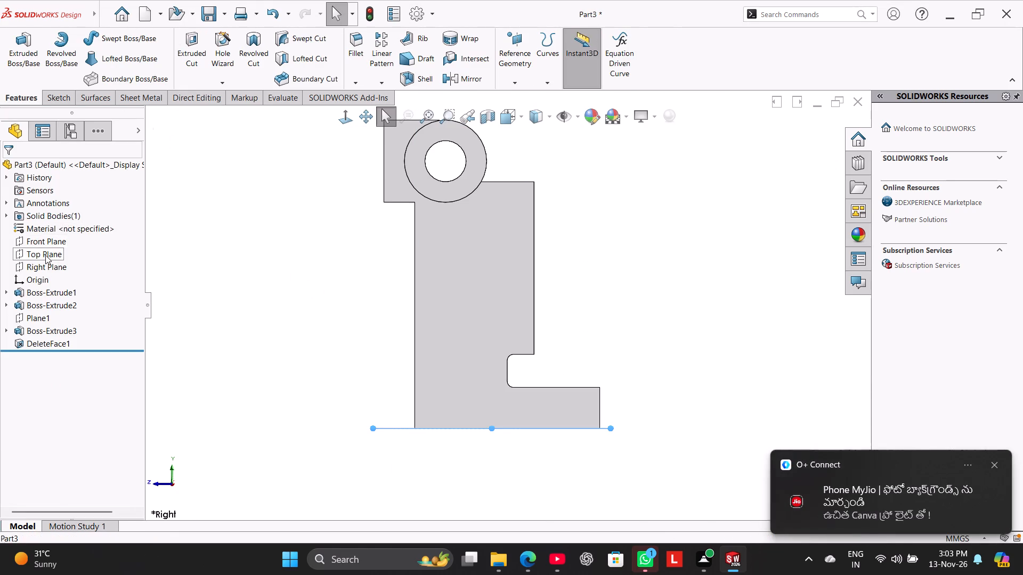
{"action": "left_click", "coordinate": [60, 239]}
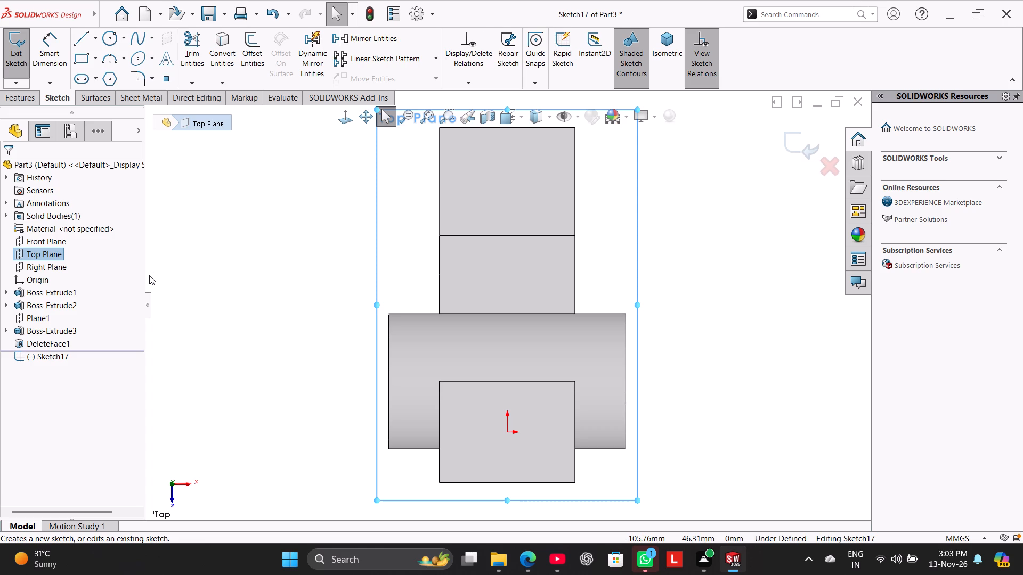
{"action": "left_click", "coordinate": [15, 64]}
{"action": "right_click_drag", "start_coordinate": [272, 319], "coordinate": [364, 250]}
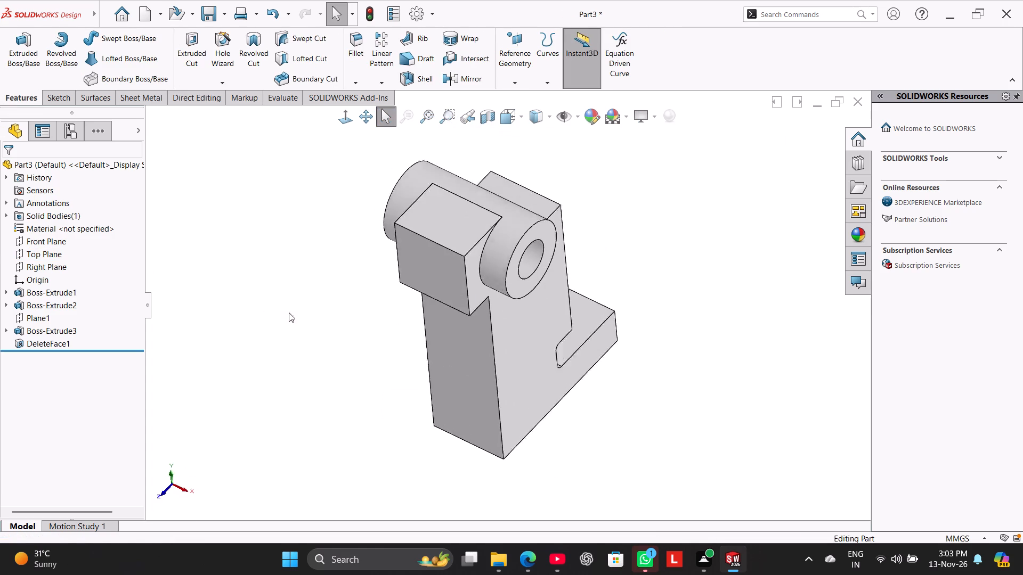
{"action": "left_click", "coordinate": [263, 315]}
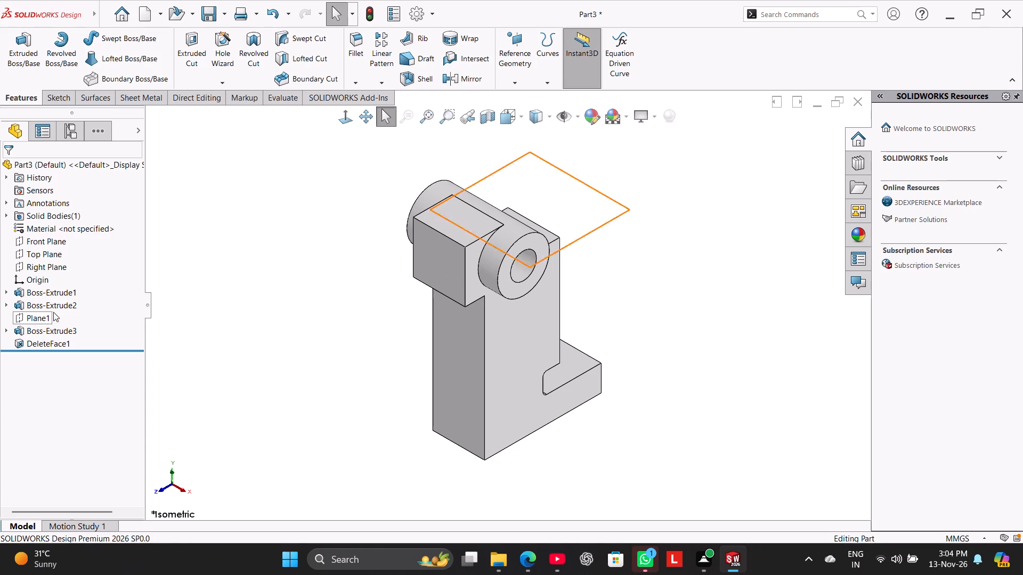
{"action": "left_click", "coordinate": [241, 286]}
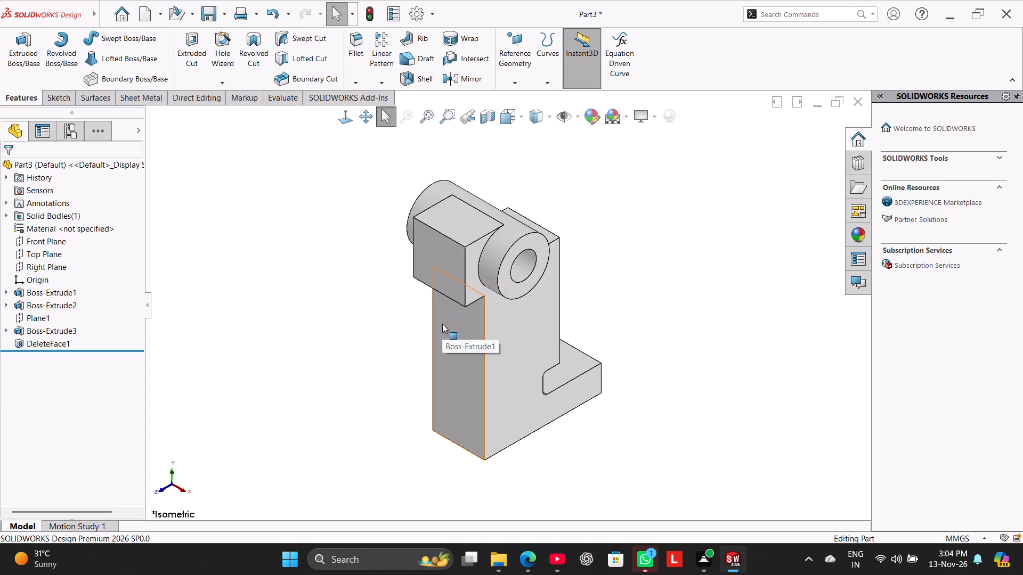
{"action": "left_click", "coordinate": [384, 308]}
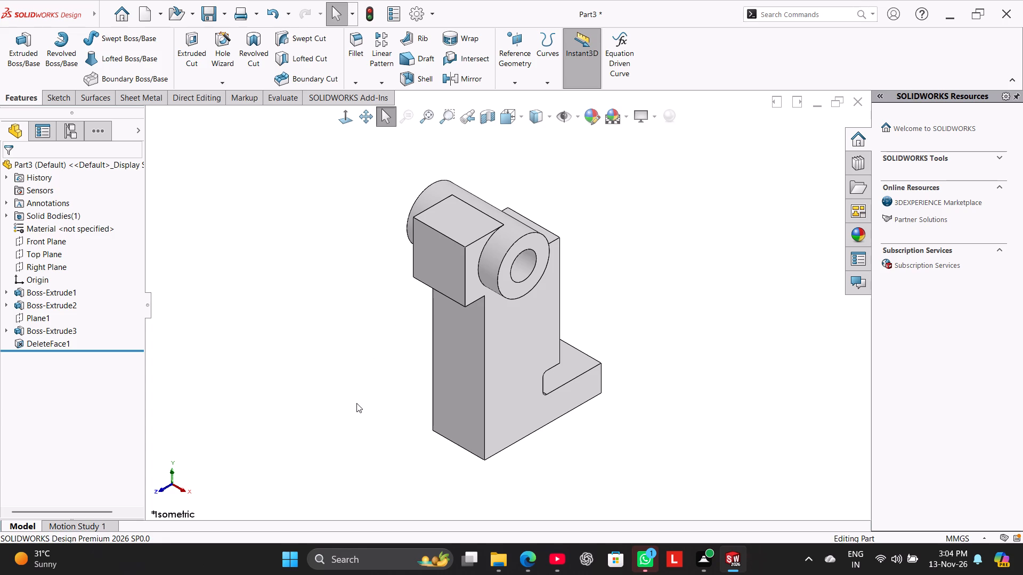
Sketch a closed 15 by 110 mm rectangular outline on the L-shaped body's side face, from the upright's front edge to below the ring's centre.
{"action": "middle_click_drag", "start_coordinate": [357, 404], "coordinate": [321, 347]}
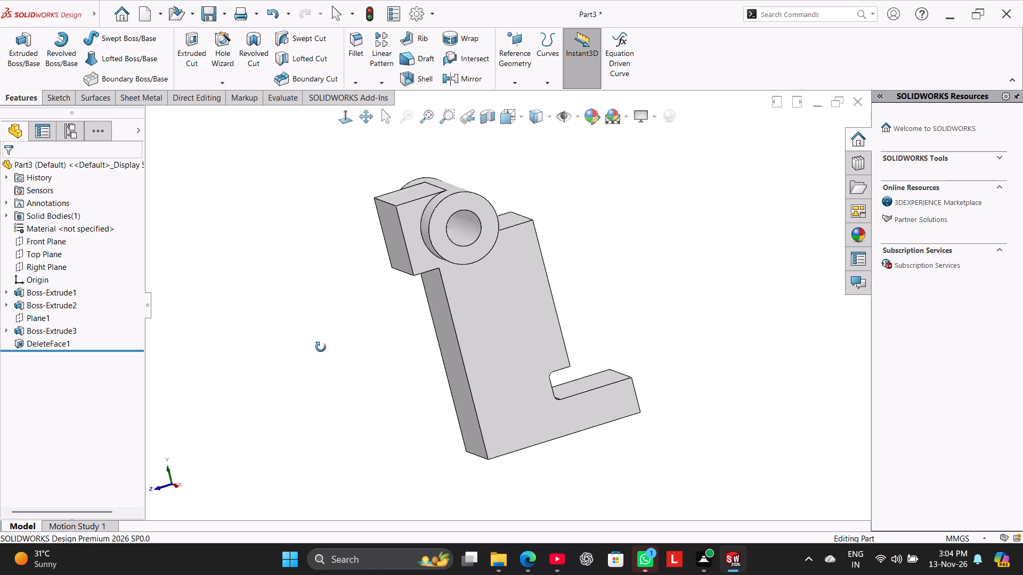
{"action": "middle_click_drag", "start_coordinate": [321, 347], "coordinate": [320, 330]}
{"action": "left_click", "coordinate": [506, 307]}
{"action": "left_click", "coordinate": [554, 277]}
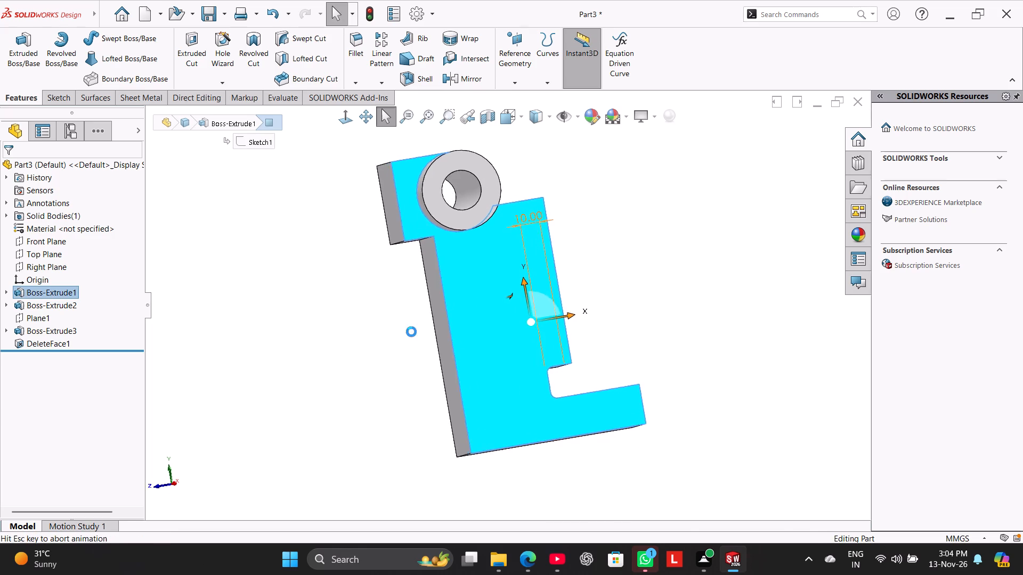
{"action": "left_click", "coordinate": [269, 335]}
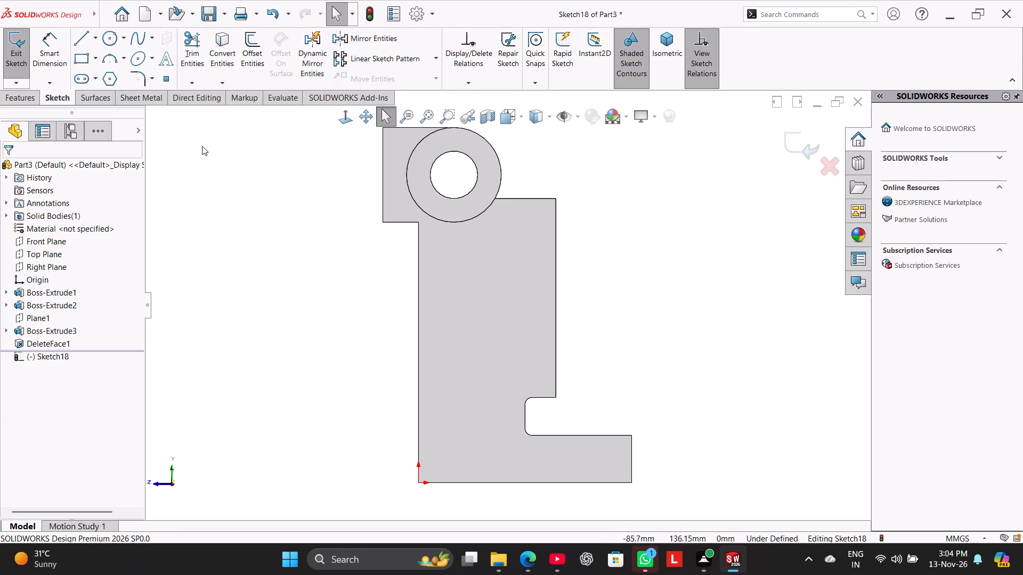
{"action": "left_click", "coordinate": [83, 38]}
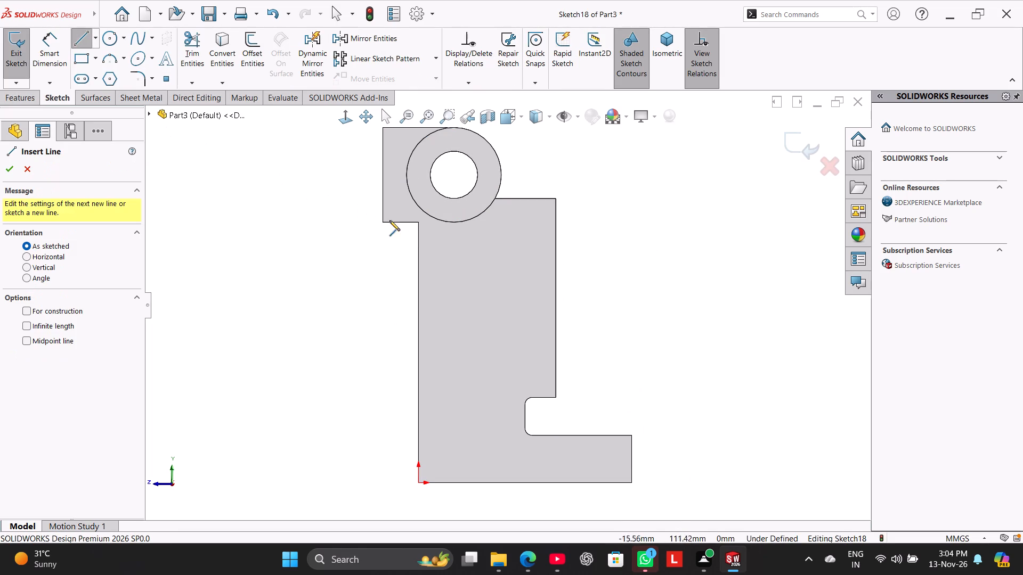
{"action": "left_click", "coordinate": [417, 222]}
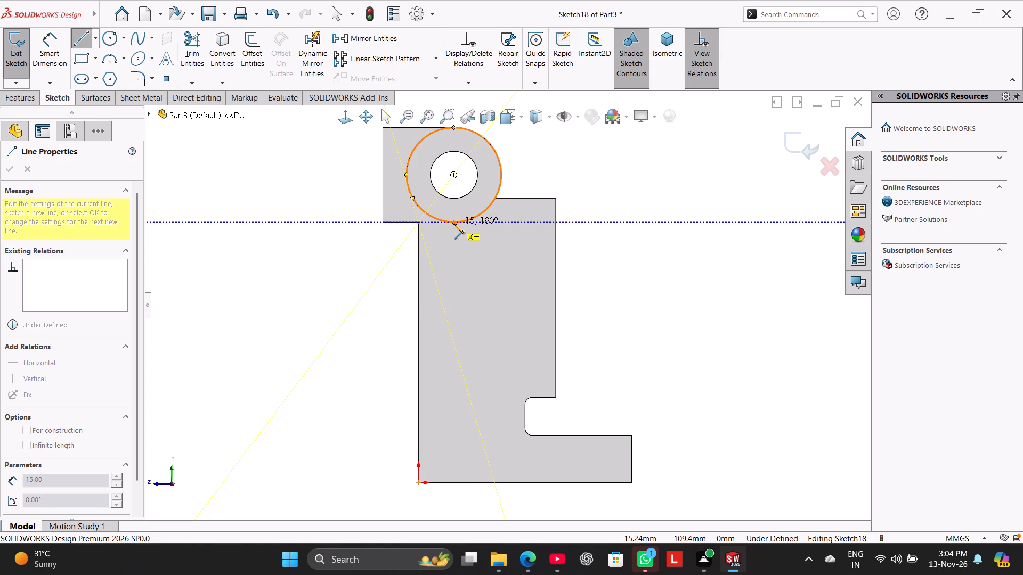
{"action": "left_click", "coordinate": [454, 224]}
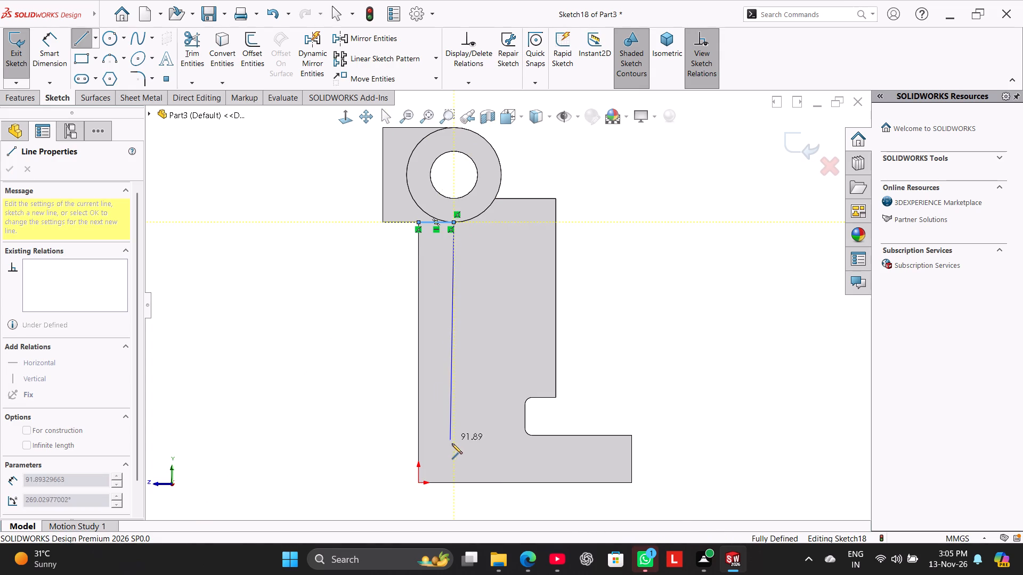
{"action": "left_click", "coordinate": [455, 484]}
{"action": "left_click", "coordinate": [418, 481]}
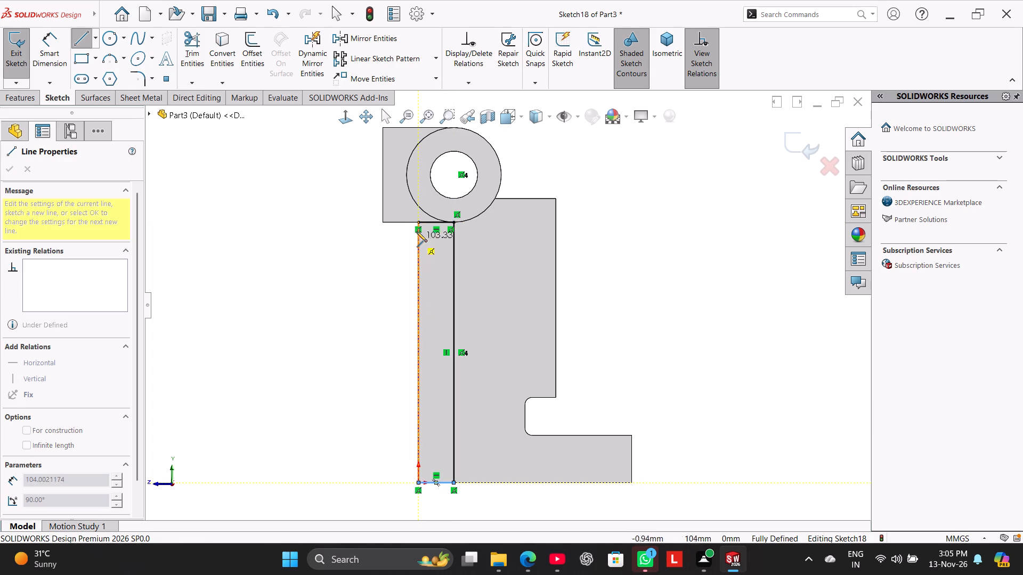
{"action": "left_click", "coordinate": [421, 221]}
{"action": "right_click", "coordinate": [312, 310]}
{"action": "left_click", "coordinate": [329, 323]}
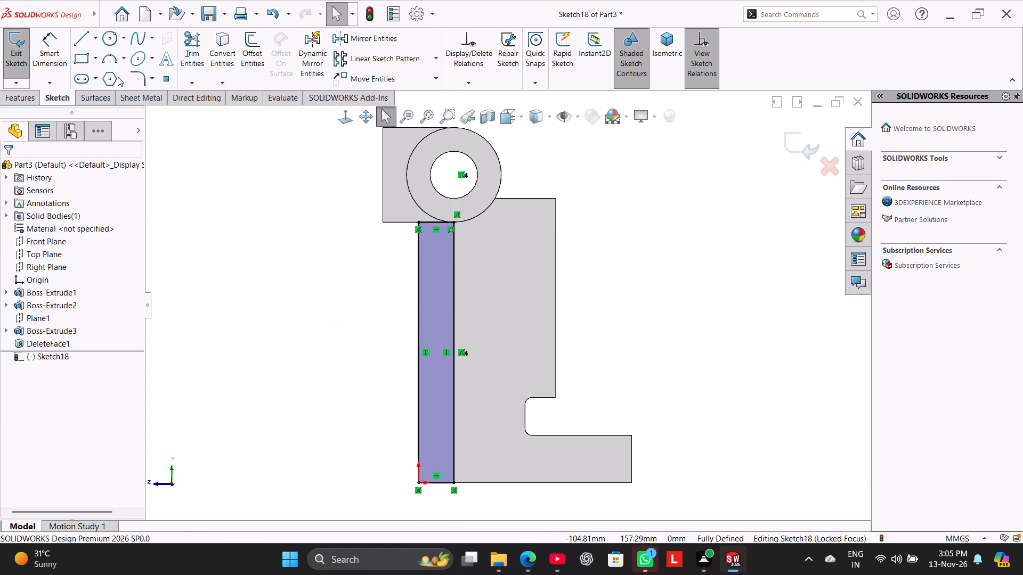
Cut the rectangular outline into the upright with a blind Extruded Cut 14 mm deep.
{"action": "left_click", "coordinate": [19, 100]}
{"action": "left_click", "coordinate": [192, 60]}
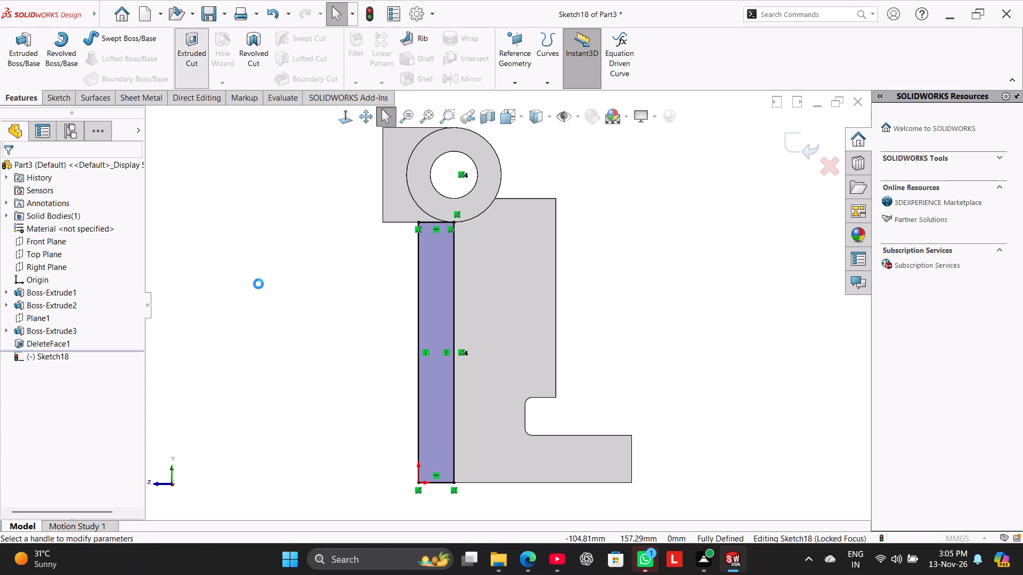
{"action": "middle_click_drag", "start_coordinate": [279, 310], "coordinate": [346, 316]}
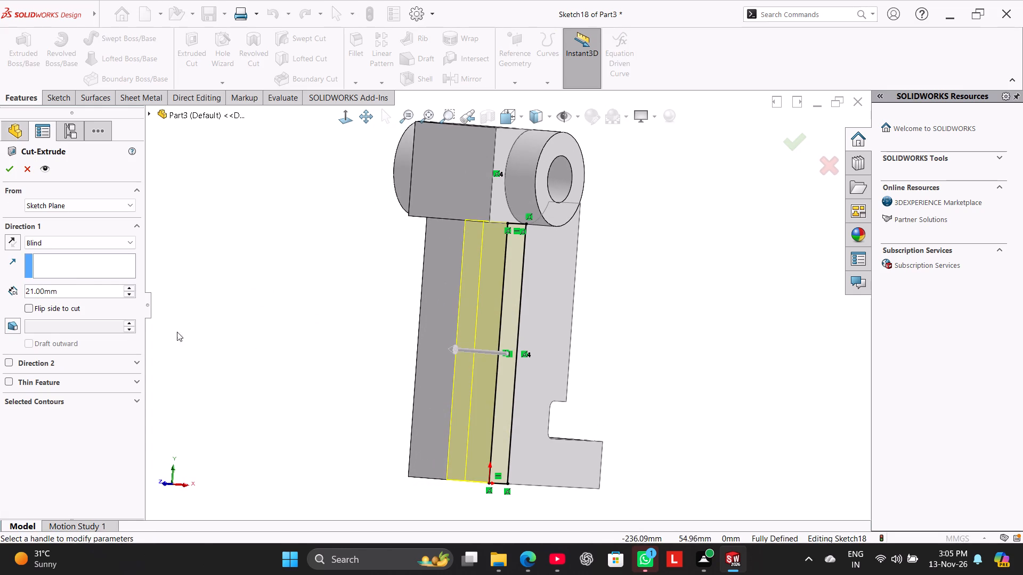
{"action": "left_click", "coordinate": [98, 281]}
{"action": "double_click", "coordinate": [98, 288]}
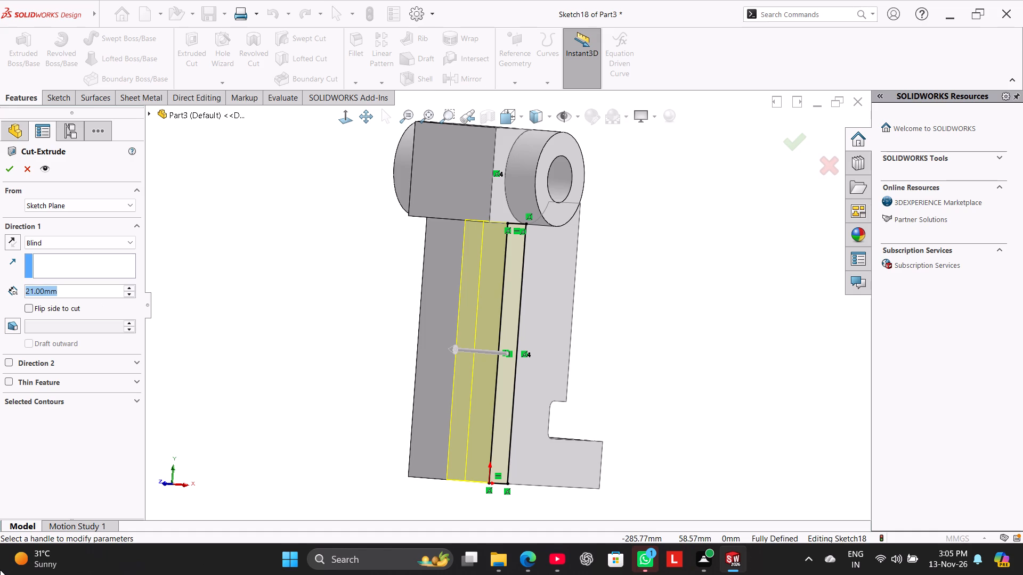
{"action": "type", "text": "14"}
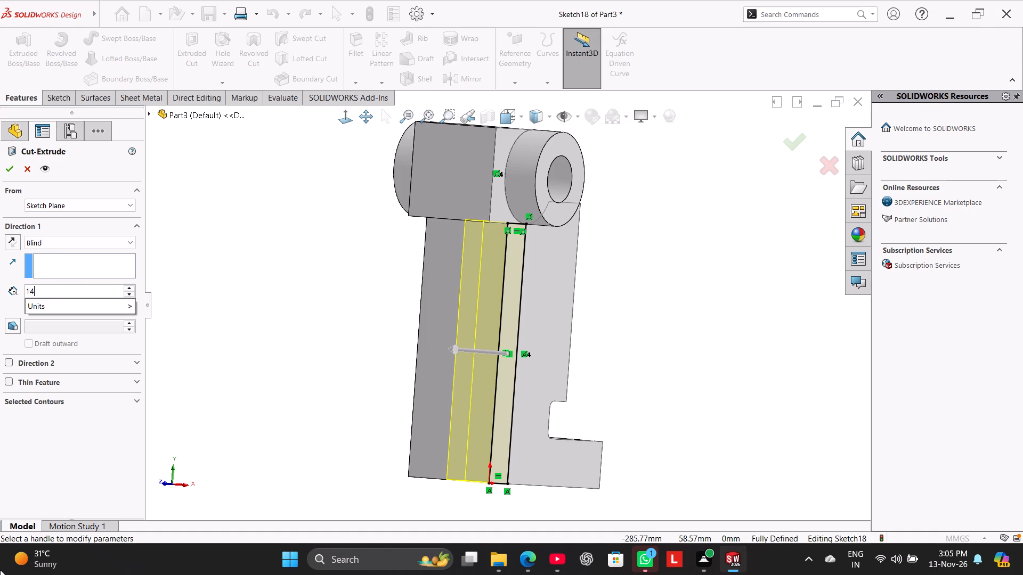
{"action": "key", "text": "Return"}
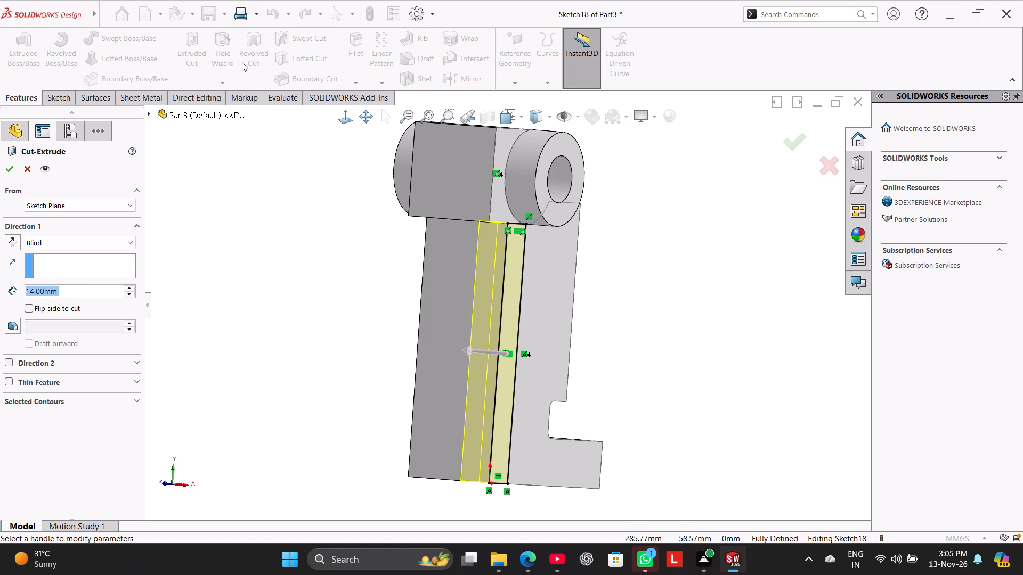
{"action": "left_click", "coordinate": [14, 171]}
{"action": "left_click", "coordinate": [299, 221]}
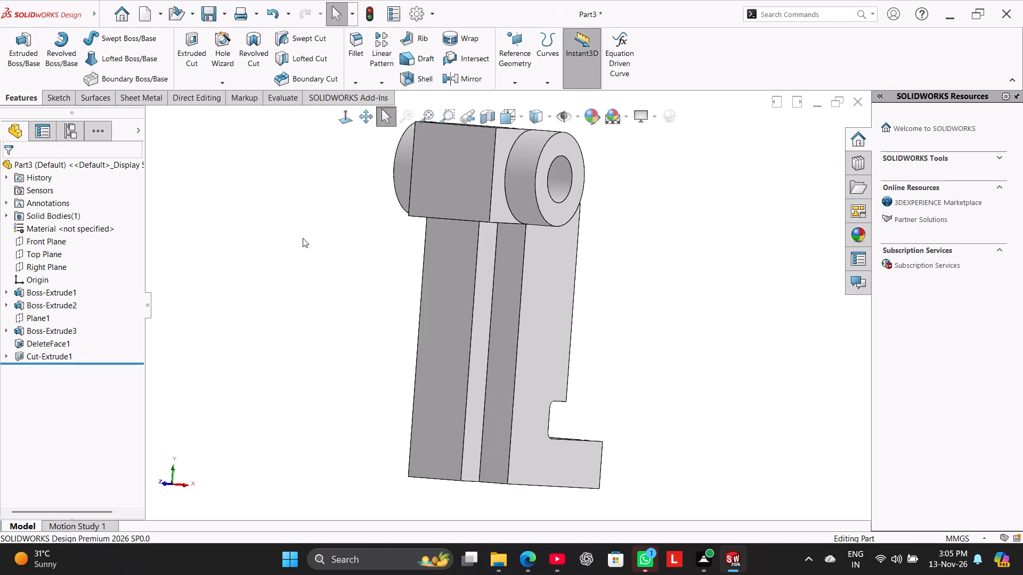
Reuse the first cut's sketch for a 14 mm blind Extruded Cut starting from the upright's opposite side face, reversed into the body.
{"action": "middle_click_drag", "start_coordinate": [299, 229], "coordinate": [329, 201]}
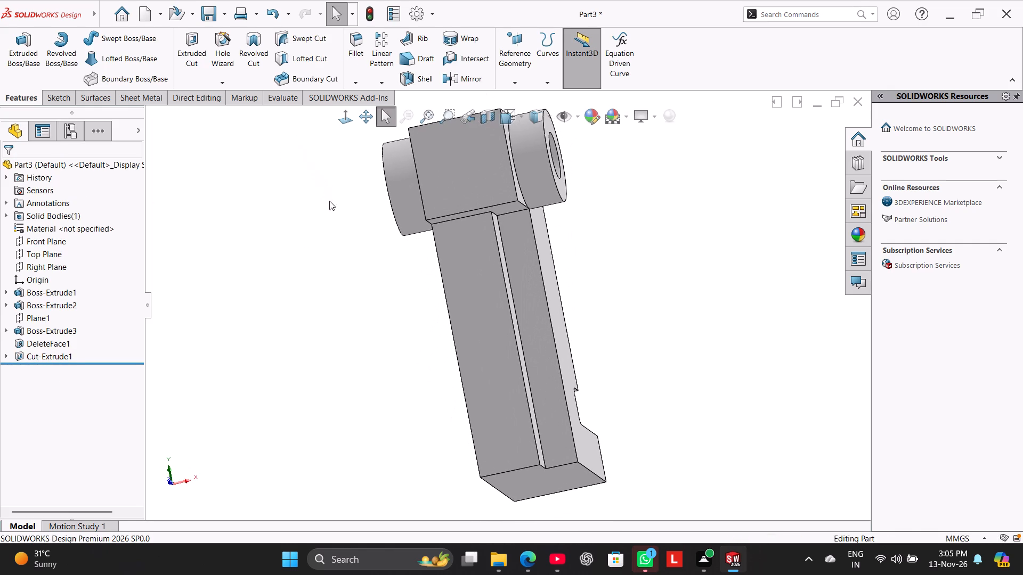
{"action": "left_click", "coordinate": [10, 356]}
{"action": "left_click", "coordinate": [38, 368]}
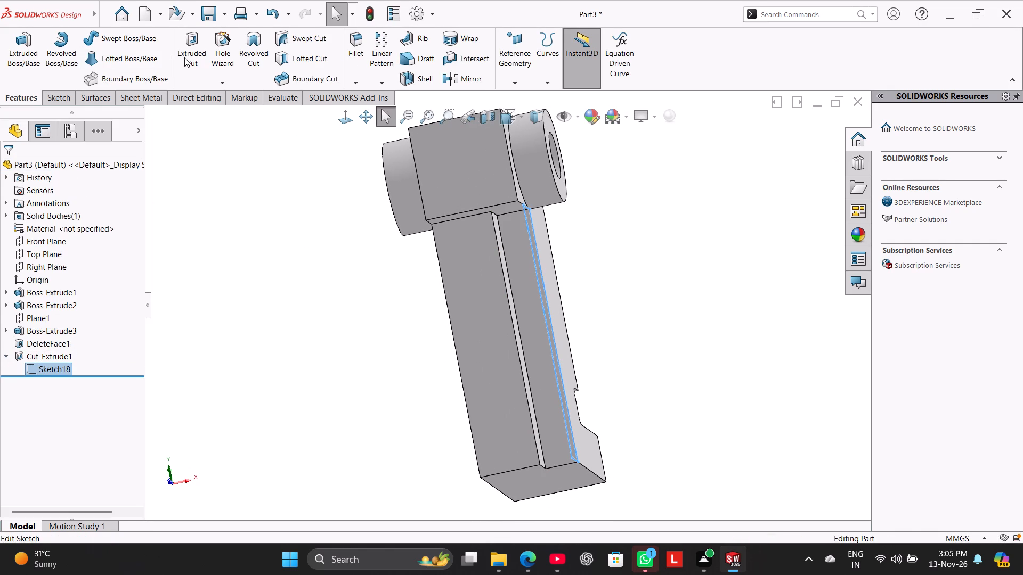
{"action": "left_click", "coordinate": [191, 57]}
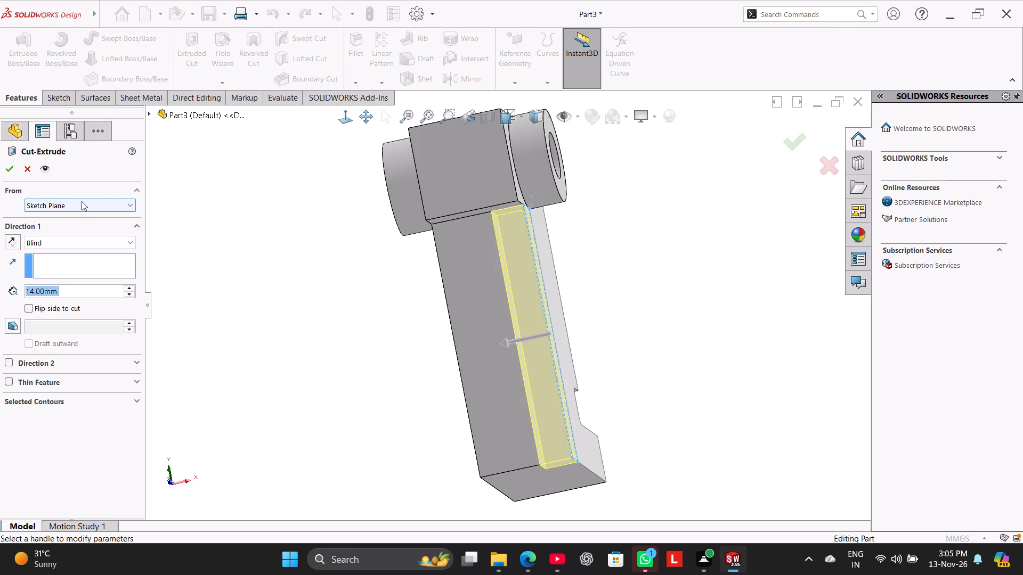
{"action": "left_click", "coordinate": [84, 203]}
{"action": "left_click", "coordinate": [88, 226]}
{"action": "middle_click_drag", "start_coordinate": [221, 275], "coordinate": [343, 264]}
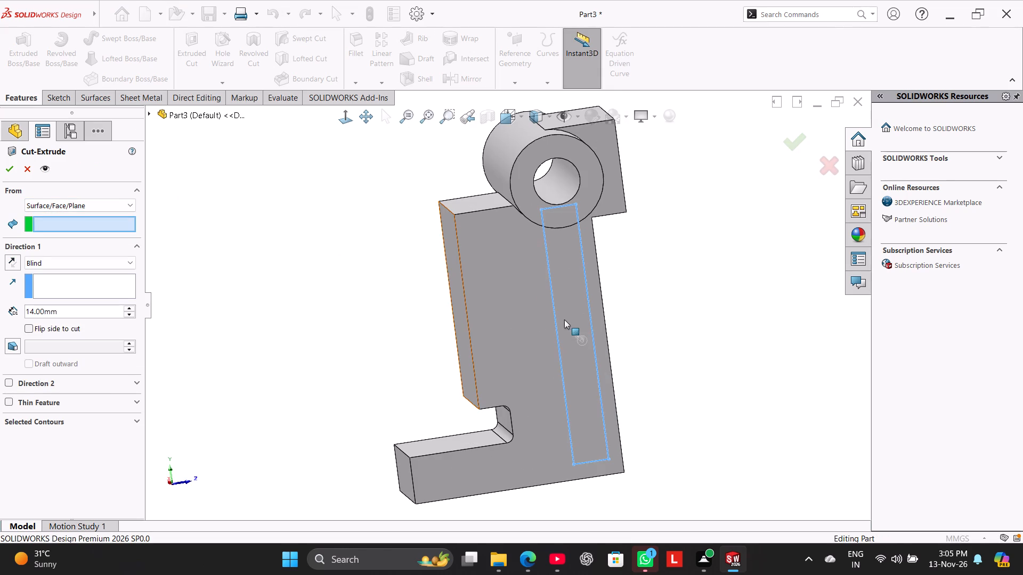
{"action": "left_click", "coordinate": [578, 295]}
{"action": "middle_click_drag", "start_coordinate": [412, 328], "coordinate": [307, 328]}
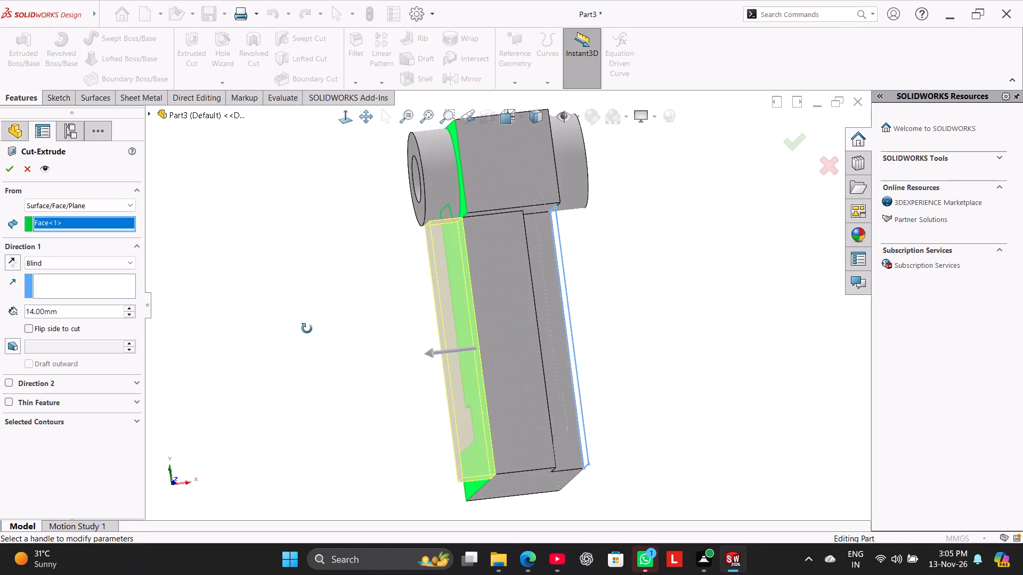
{"action": "middle_click_drag", "start_coordinate": [307, 328], "coordinate": [295, 342]}
{"action": "left_click", "coordinate": [14, 266]}
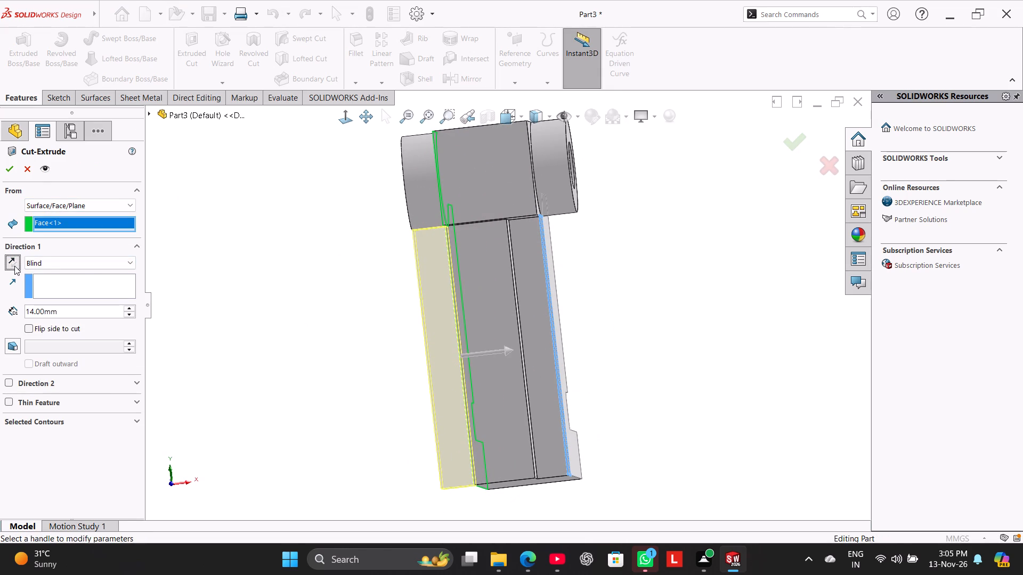
{"action": "left_click", "coordinate": [12, 167]}
{"action": "left_click", "coordinate": [175, 219]}
Edit the cuts' shared sketch, delete the coincident relations at both bottom corners, and move the bottom line to about 11 mm above the base.
{"action": "middle_click_drag", "start_coordinate": [208, 252], "coordinate": [175, 233]}
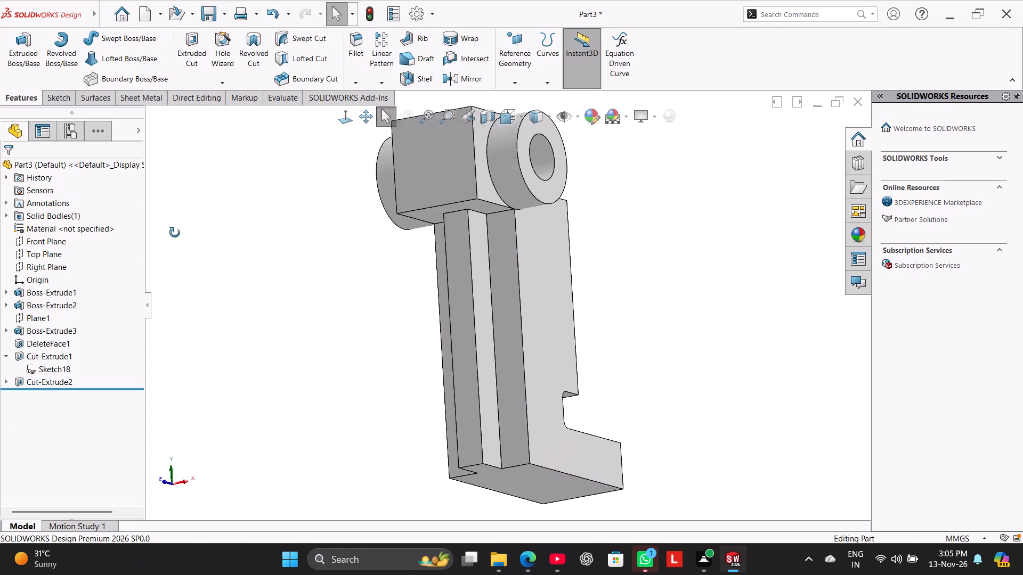
{"action": "middle_click_drag", "start_coordinate": [175, 233], "coordinate": [174, 278]}
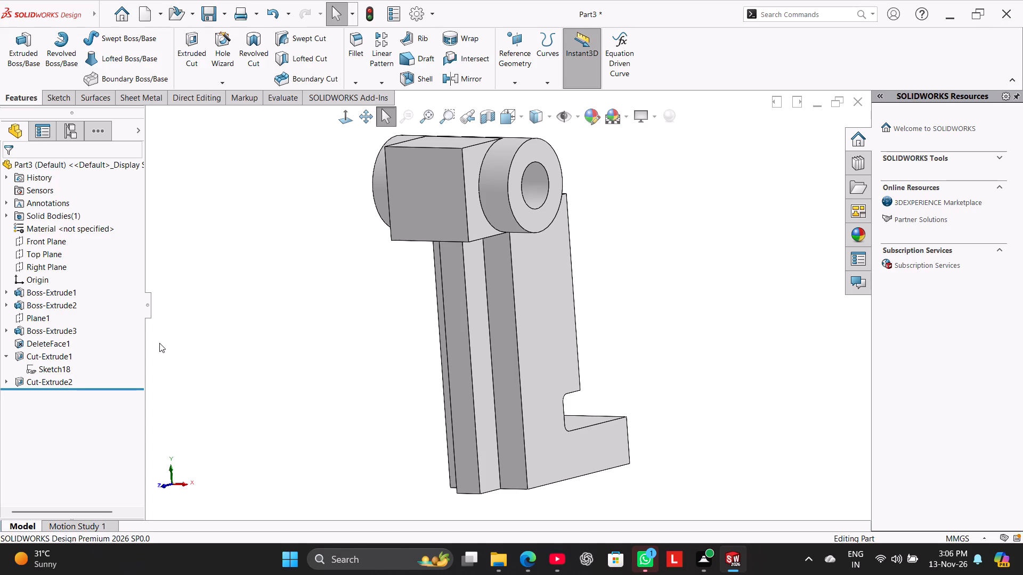
{"action": "right_click", "coordinate": [56, 377]}
{"action": "left_click", "coordinate": [90, 311]}
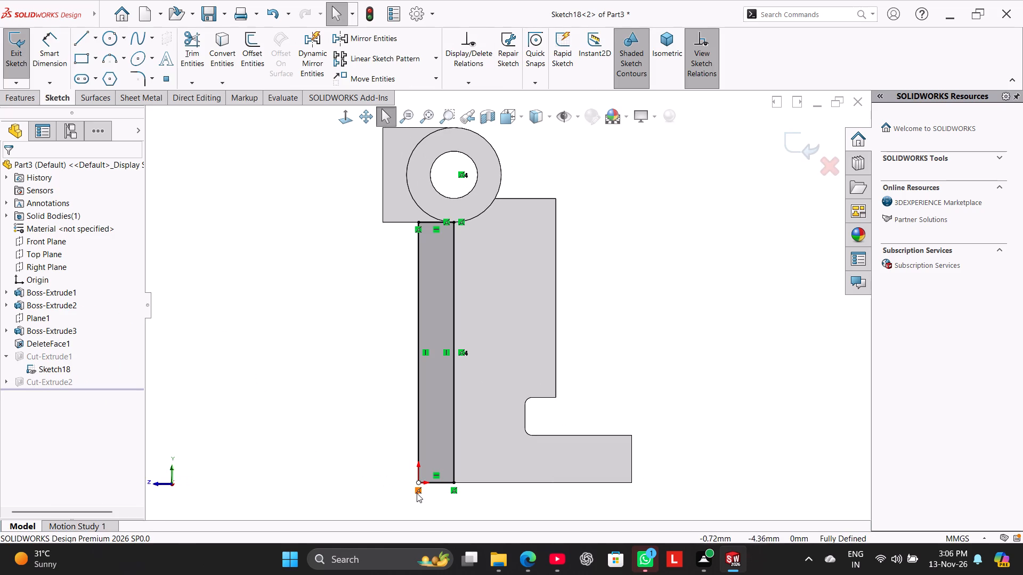
{"action": "right_click", "coordinate": [417, 493]}
{"action": "left_click", "coordinate": [452, 538]}
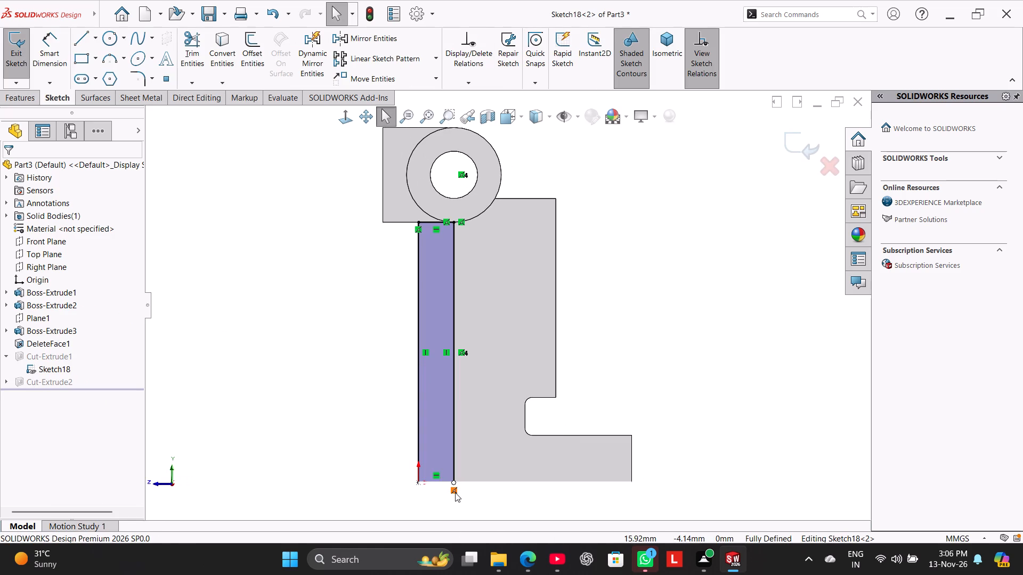
{"action": "right_click", "coordinate": [455, 492]}
{"action": "left_click", "coordinate": [473, 534]}
{"action": "left_click_drag", "start_coordinate": [445, 482], "coordinate": [445, 471]}
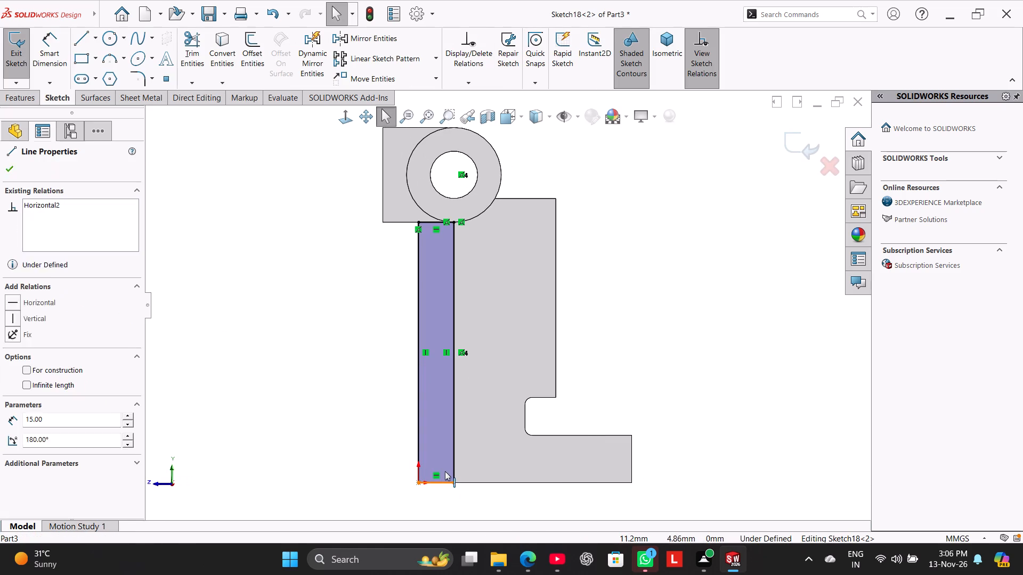
{"action": "left_click_drag", "start_coordinate": [445, 471], "coordinate": [448, 457]}
Dimension the cut profile's bottom line 20 mm above the body's bottom edge and exit the sketch to rebuild both cuts.
{"action": "left_click", "coordinate": [54, 54]}
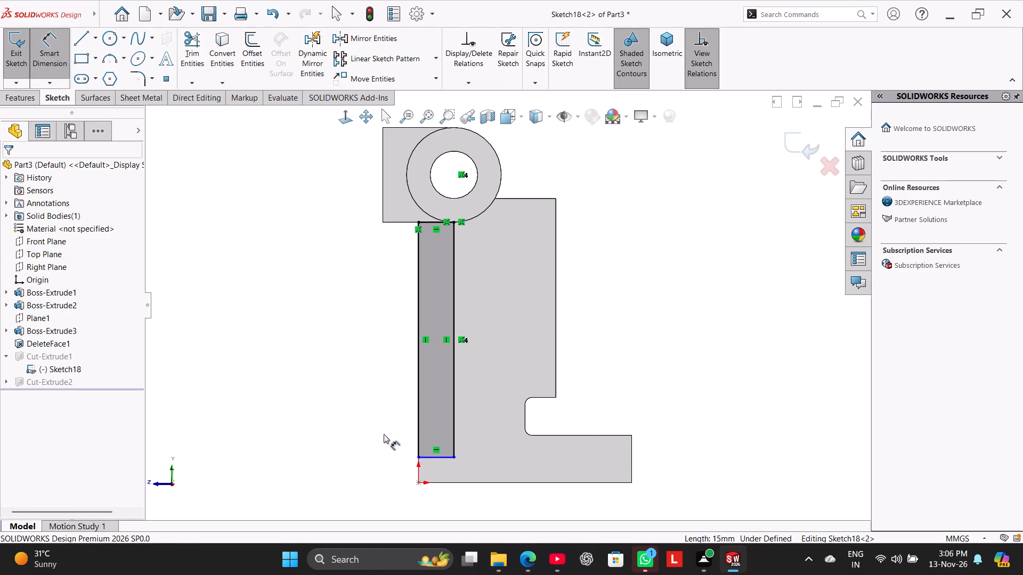
{"action": "left_click", "coordinate": [443, 484]}
{"action": "left_click", "coordinate": [445, 458]}
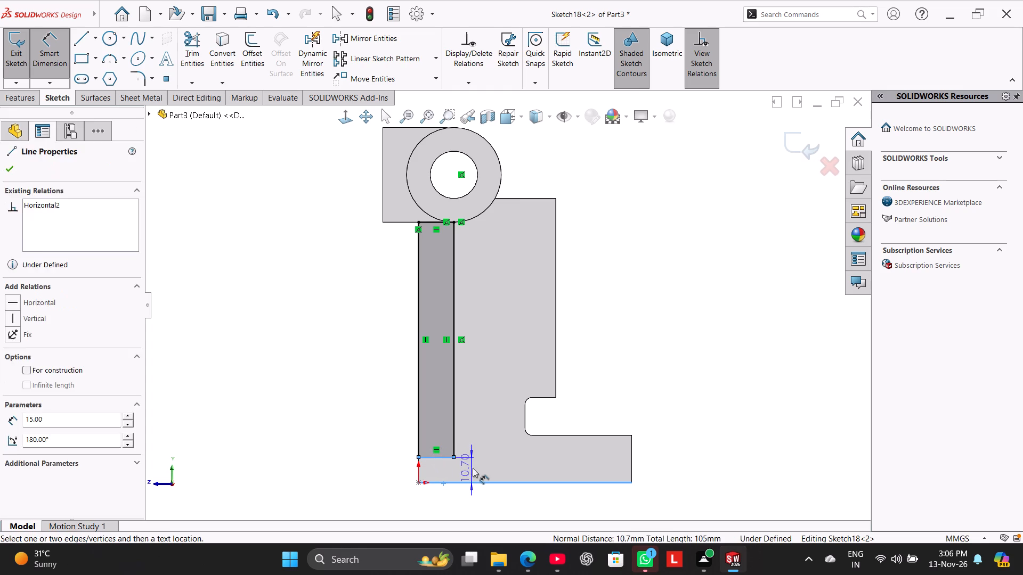
{"action": "left_click", "coordinate": [473, 468]}
{"action": "key", "text": "2"}
{"action": "key", "text": "0"}
{"action": "key", "text": "Return"}
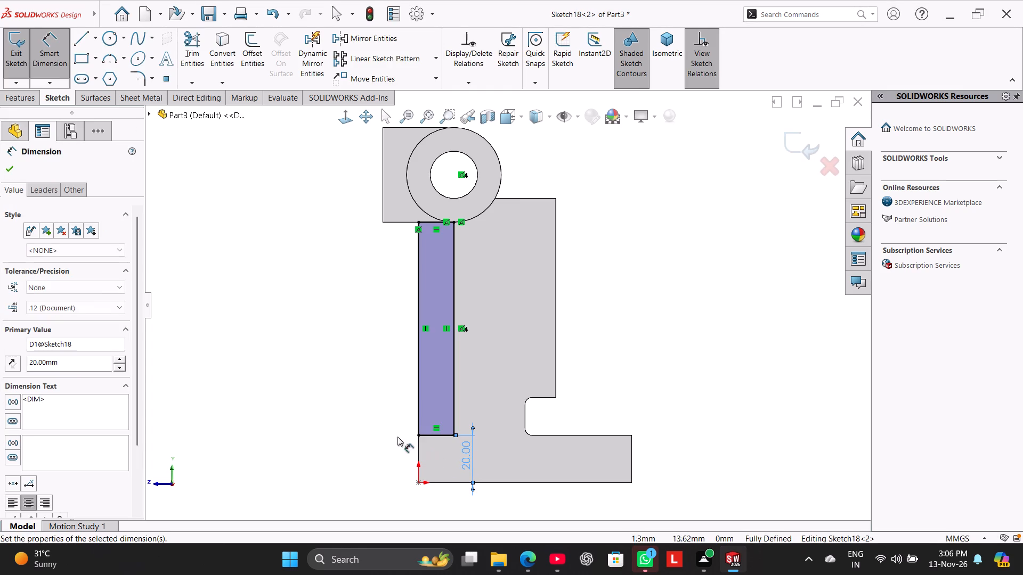
{"action": "left_click", "coordinate": [20, 52]}
{"action": "left_click", "coordinate": [303, 344]}
Fillet the inner bottom edges of both side recesses, where the upright meets the base, with an 8 mm radius.
{"action": "middle_click_drag", "start_coordinate": [322, 358], "coordinate": [343, 364]}
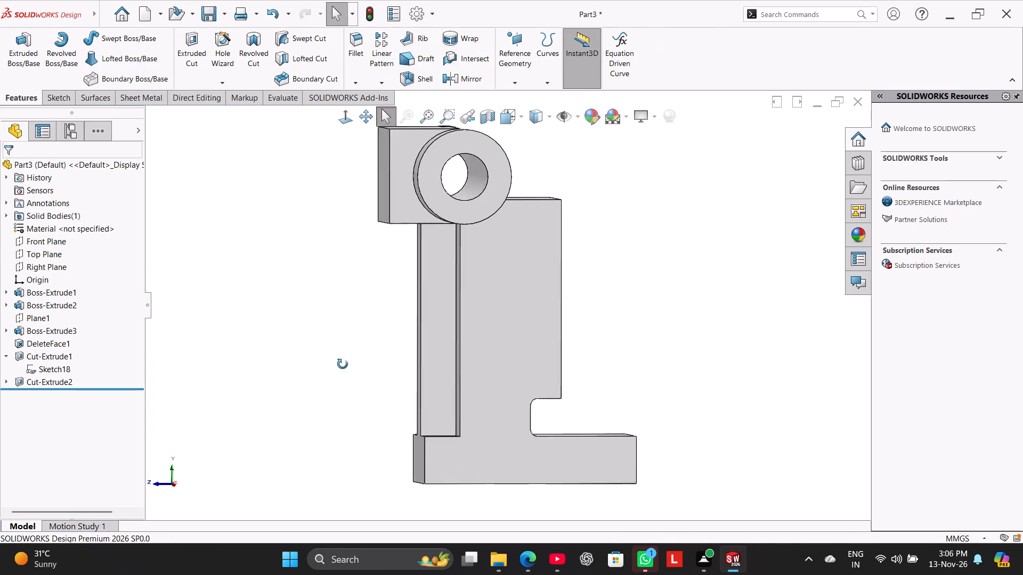
{"action": "middle_click_drag", "start_coordinate": [343, 364], "coordinate": [361, 365]}
{"action": "right_click_drag", "start_coordinate": [325, 401], "coordinate": [393, 338]}
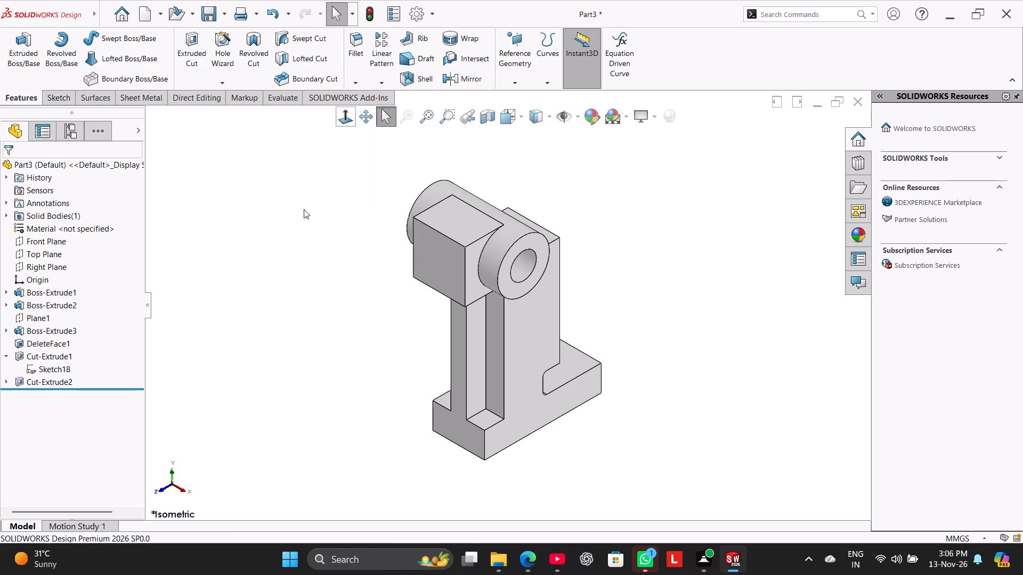
{"action": "left_click", "coordinate": [352, 47]}
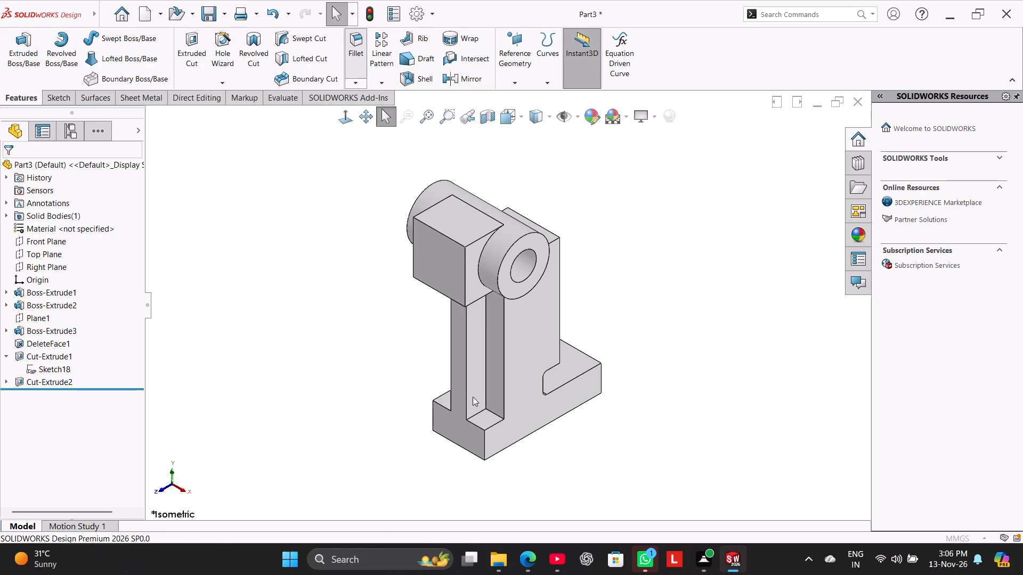
{"action": "left_click", "coordinate": [498, 417]}
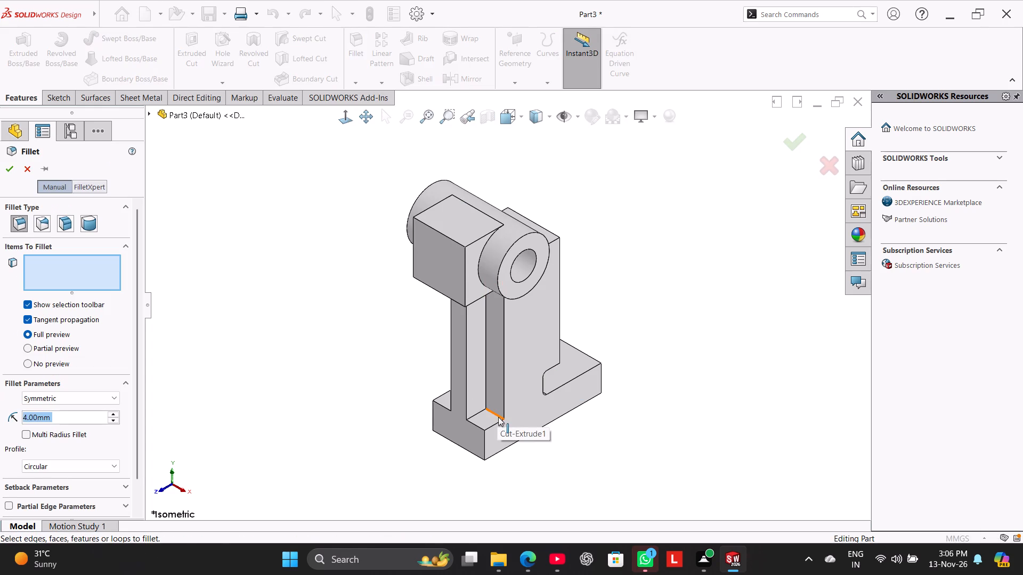
{"action": "middle_click_drag", "start_coordinate": [408, 377], "coordinate": [439, 411]}
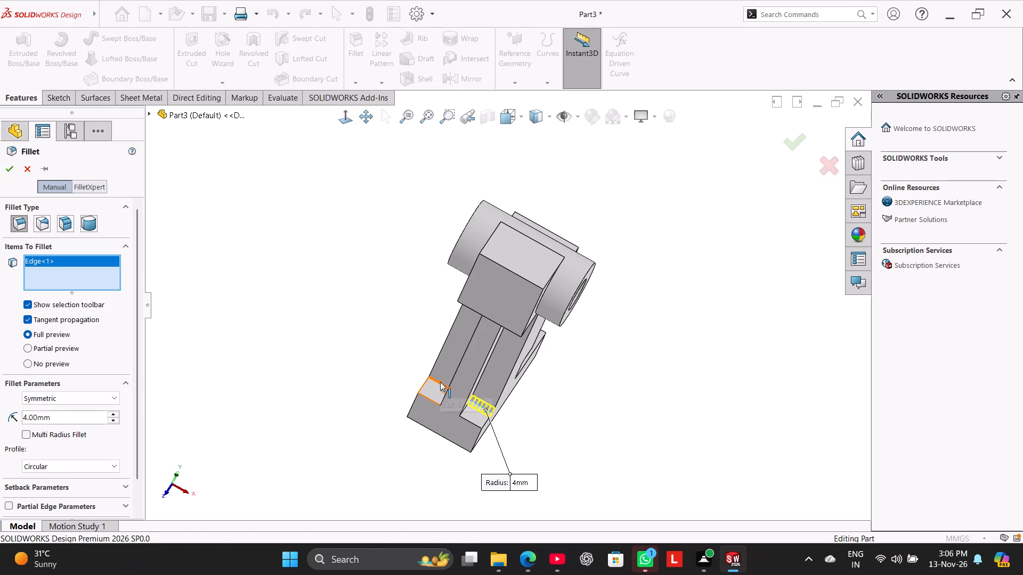
{"action": "left_click", "coordinate": [440, 382]}
{"action": "key", "text": "8"}
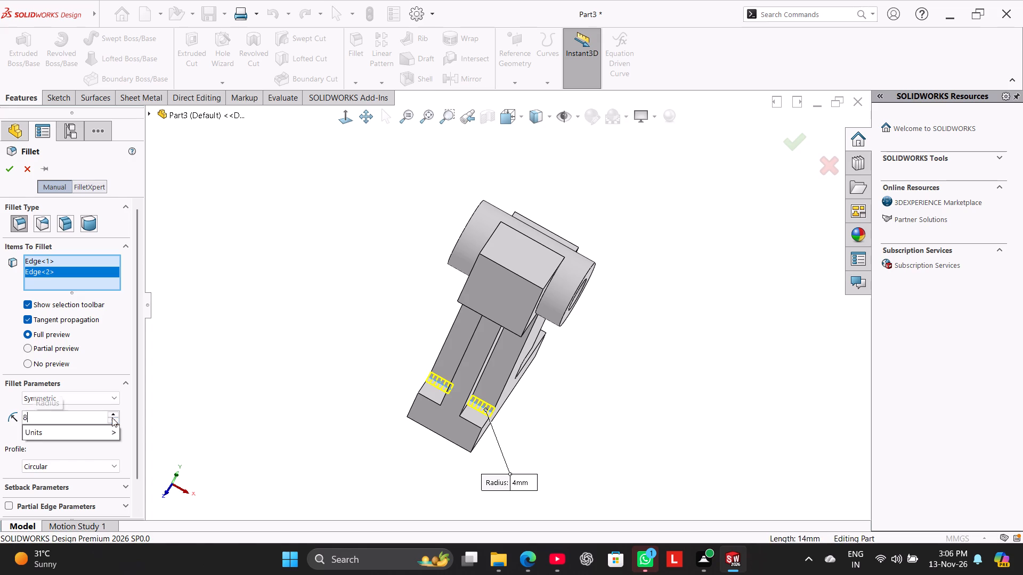
{"action": "key", "text": "Return"}
{"action": "left_click", "coordinate": [11, 163]}
{"action": "left_click_drag", "start_coordinate": [276, 281], "coordinate": [281, 283]}
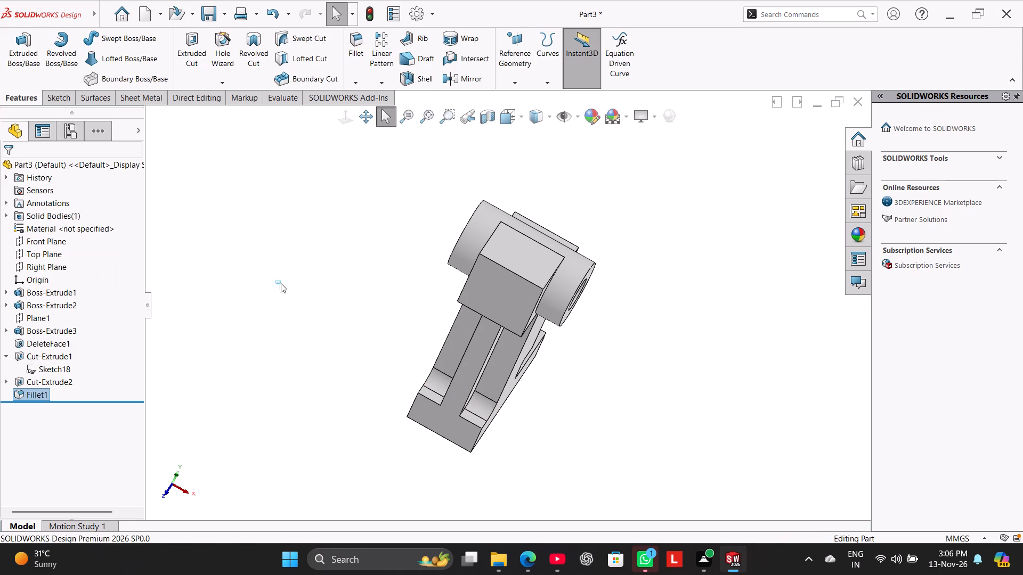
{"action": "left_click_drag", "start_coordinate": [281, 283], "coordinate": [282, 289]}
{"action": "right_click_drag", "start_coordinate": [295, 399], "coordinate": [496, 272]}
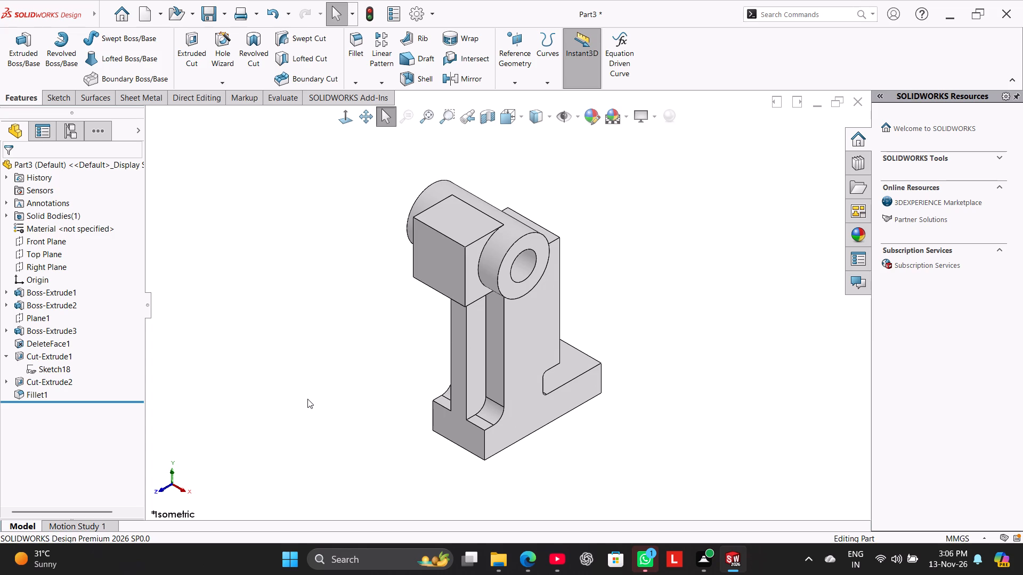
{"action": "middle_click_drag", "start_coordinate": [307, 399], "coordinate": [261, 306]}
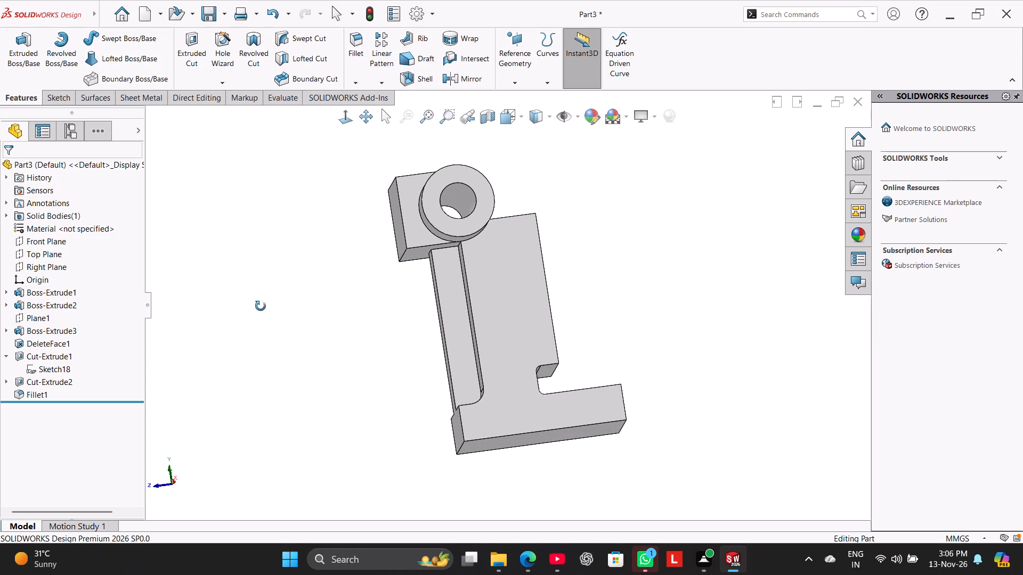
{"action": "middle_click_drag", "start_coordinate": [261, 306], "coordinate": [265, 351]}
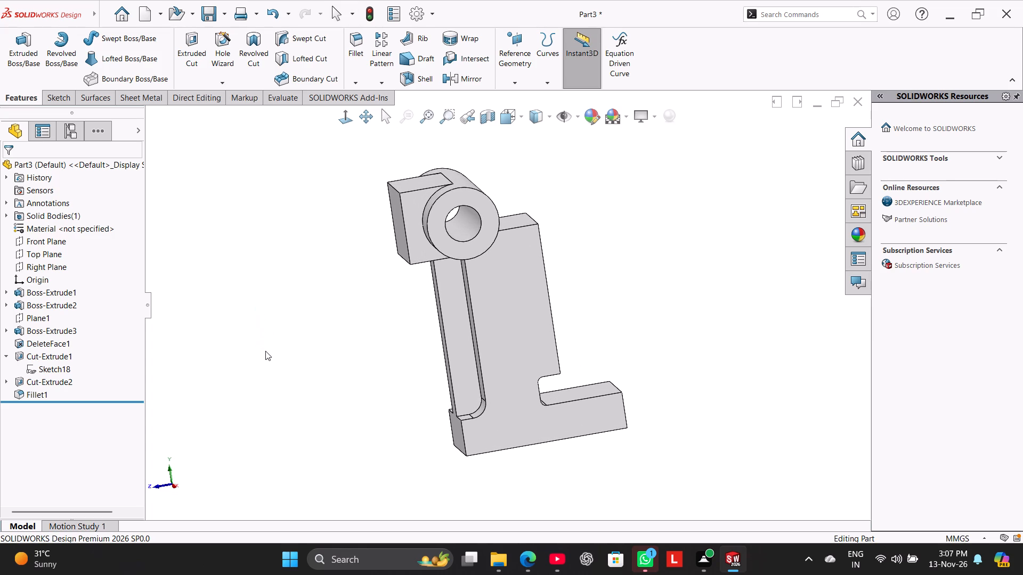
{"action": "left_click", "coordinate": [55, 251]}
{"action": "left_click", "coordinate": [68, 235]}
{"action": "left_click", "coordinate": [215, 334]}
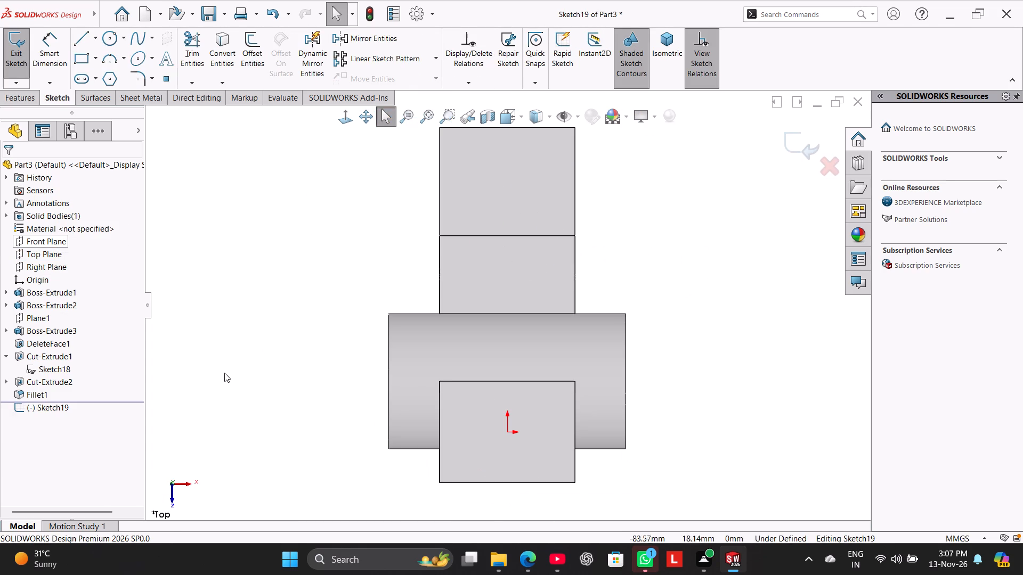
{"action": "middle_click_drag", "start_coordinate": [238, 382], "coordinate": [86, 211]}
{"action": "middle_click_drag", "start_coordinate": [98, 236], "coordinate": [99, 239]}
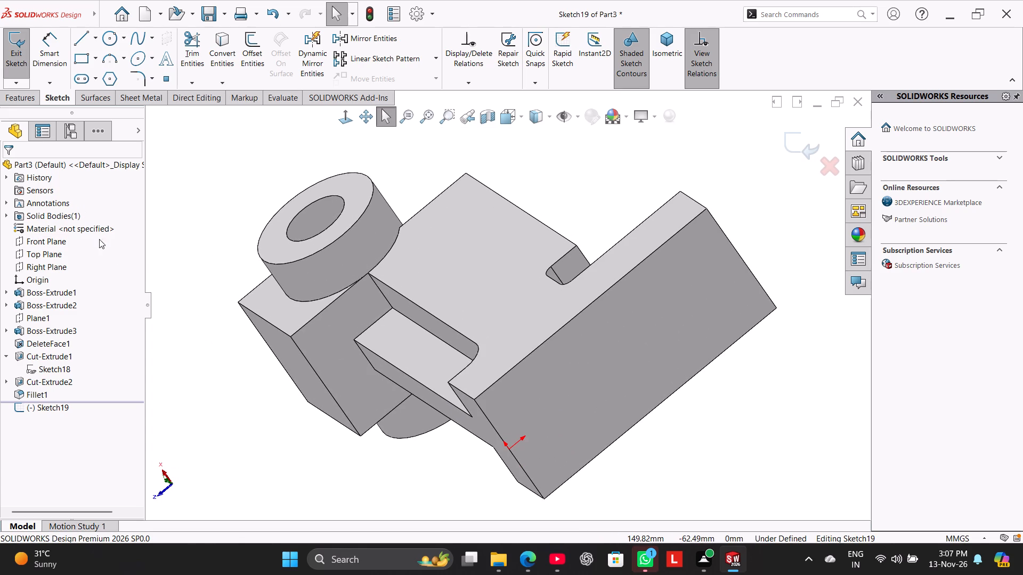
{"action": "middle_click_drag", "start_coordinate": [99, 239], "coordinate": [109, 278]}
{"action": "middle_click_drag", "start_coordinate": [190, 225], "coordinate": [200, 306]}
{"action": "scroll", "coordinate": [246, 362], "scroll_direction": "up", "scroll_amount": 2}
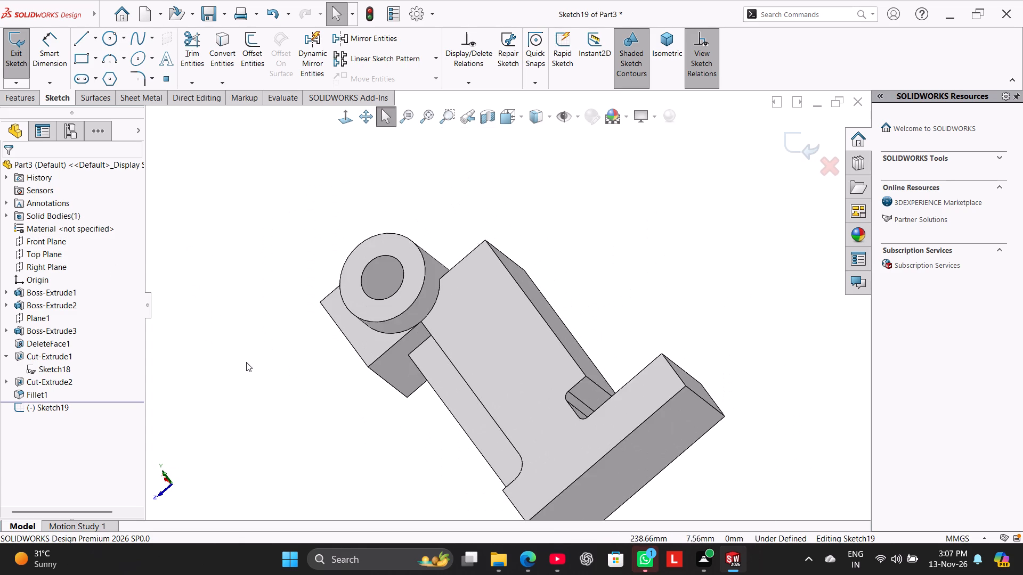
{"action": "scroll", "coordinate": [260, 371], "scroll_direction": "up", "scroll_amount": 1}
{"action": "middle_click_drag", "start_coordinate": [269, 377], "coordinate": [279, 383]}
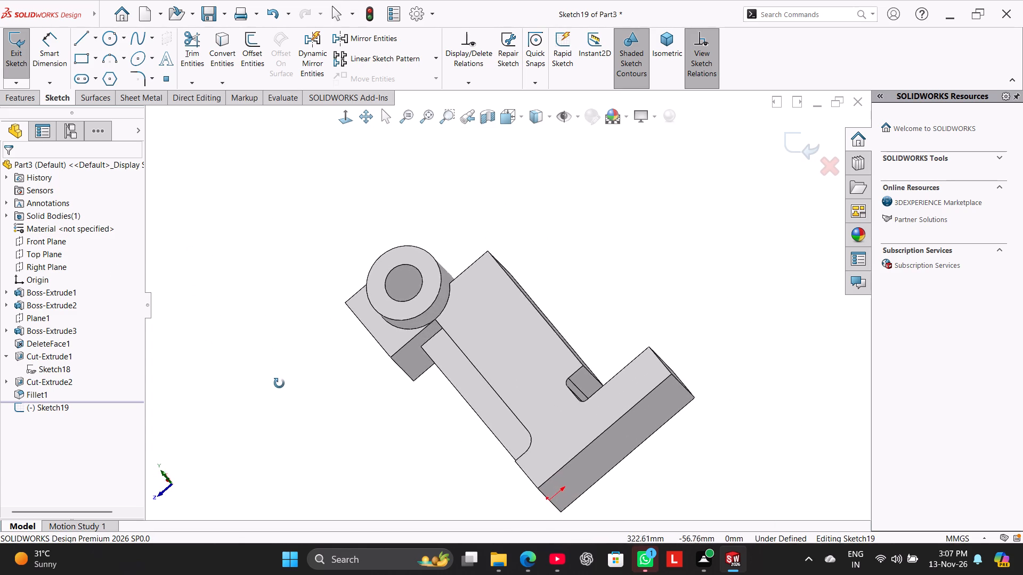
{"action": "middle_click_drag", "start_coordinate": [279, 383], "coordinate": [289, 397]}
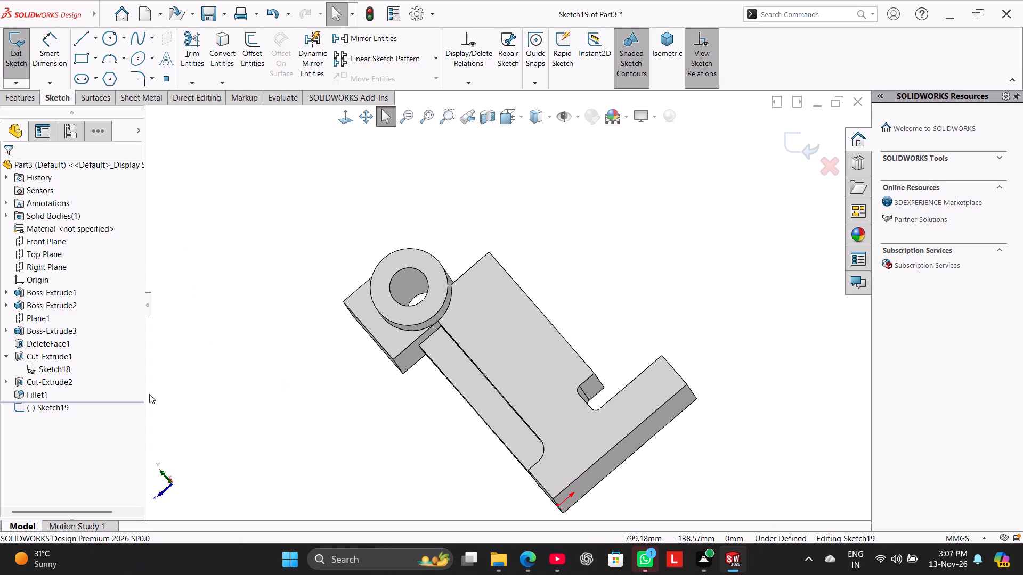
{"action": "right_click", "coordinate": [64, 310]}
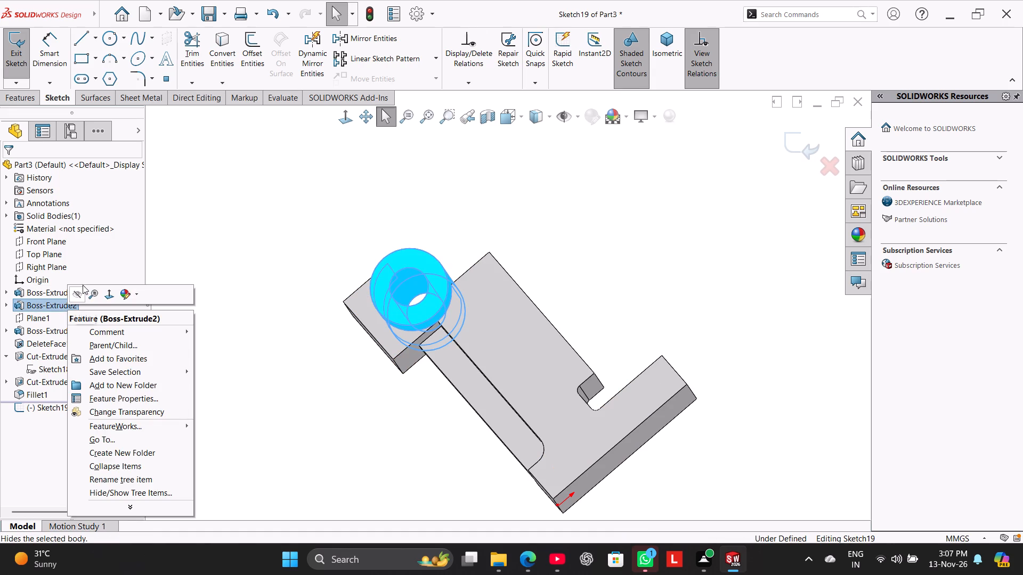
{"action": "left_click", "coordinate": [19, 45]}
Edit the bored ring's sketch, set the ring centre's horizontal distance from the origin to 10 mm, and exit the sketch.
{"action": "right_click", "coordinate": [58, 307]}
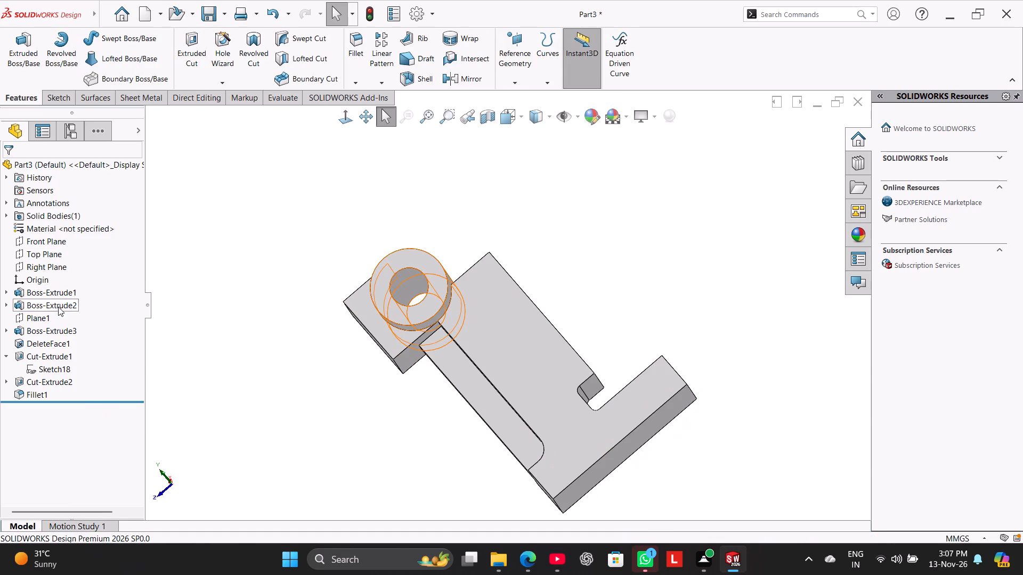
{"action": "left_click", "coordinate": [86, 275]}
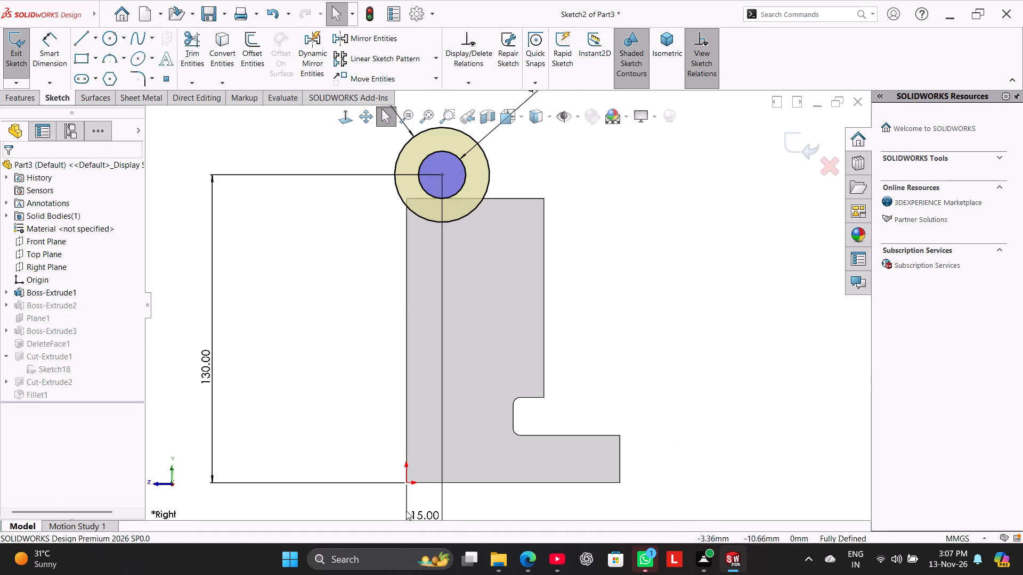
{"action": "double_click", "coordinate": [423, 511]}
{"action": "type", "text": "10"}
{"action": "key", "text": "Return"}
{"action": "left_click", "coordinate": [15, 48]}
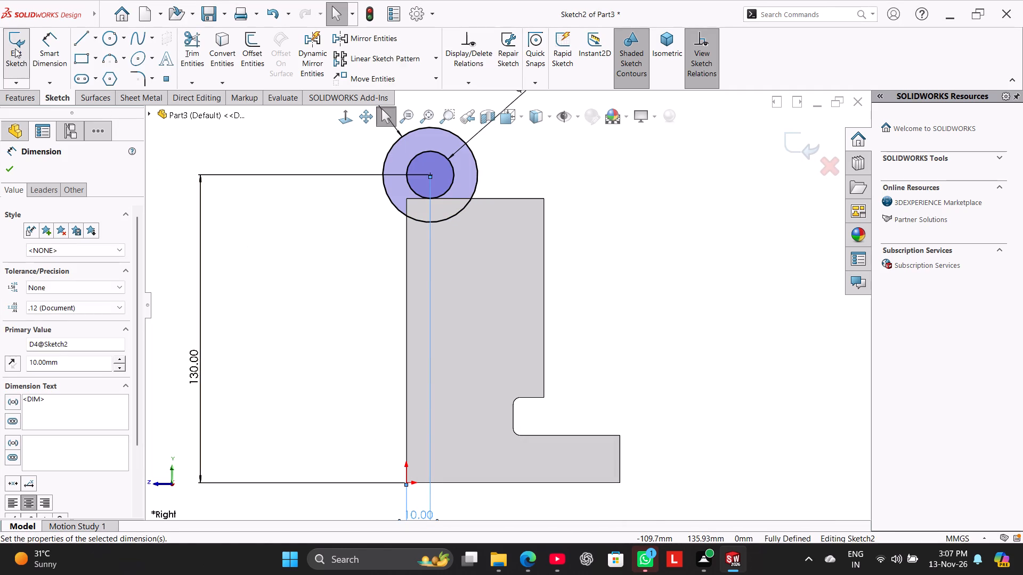
Examine the ring's position relative to the block, the upright and the side recesses from isometric and side views.
{"action": "middle_click_drag", "start_coordinate": [304, 348], "coordinate": [361, 326]}
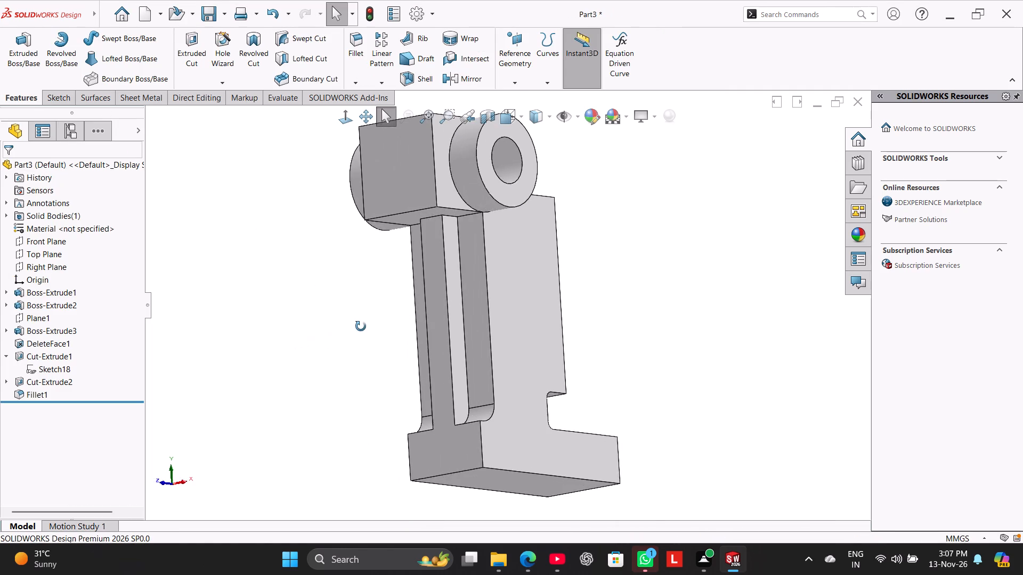
{"action": "middle_click_drag", "start_coordinate": [361, 326], "coordinate": [322, 365]}
{"action": "right_click_drag", "start_coordinate": [316, 367], "coordinate": [395, 314]}
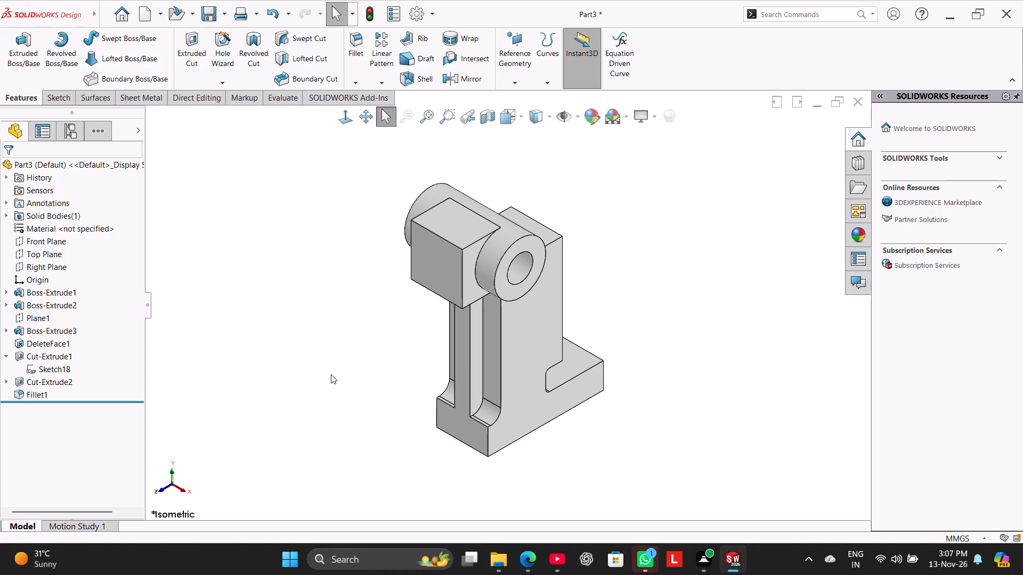
{"action": "middle_click_drag", "start_coordinate": [328, 351], "coordinate": [282, 233]}
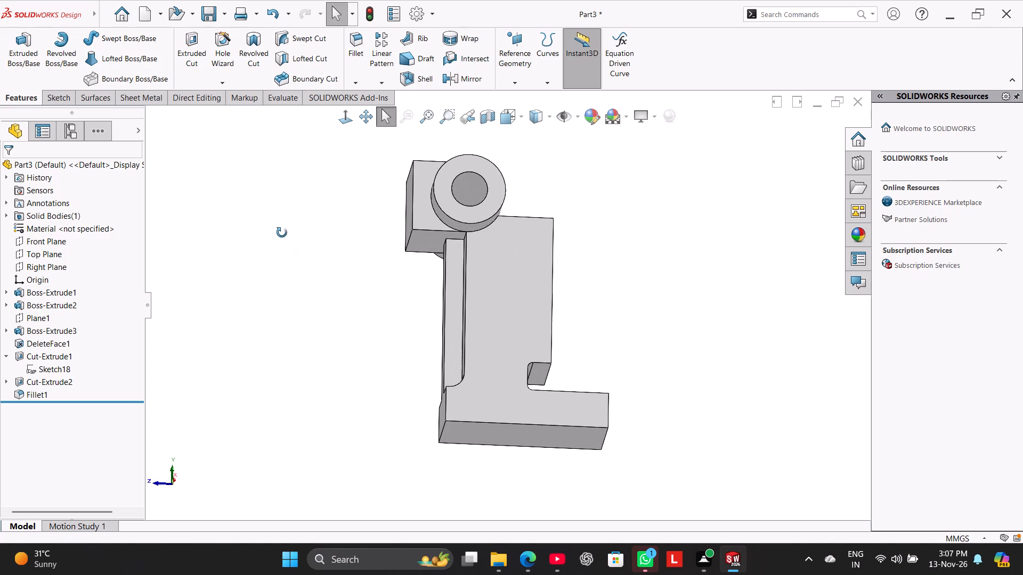
{"action": "middle_click_drag", "start_coordinate": [282, 233], "coordinate": [281, 248]}
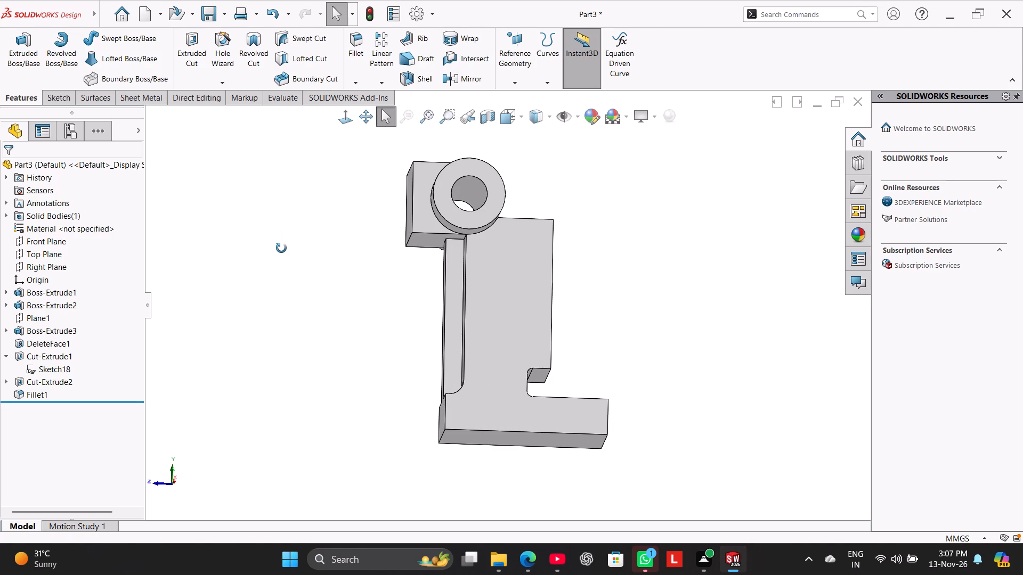
{"action": "middle_click_drag", "start_coordinate": [281, 248], "coordinate": [281, 284]}
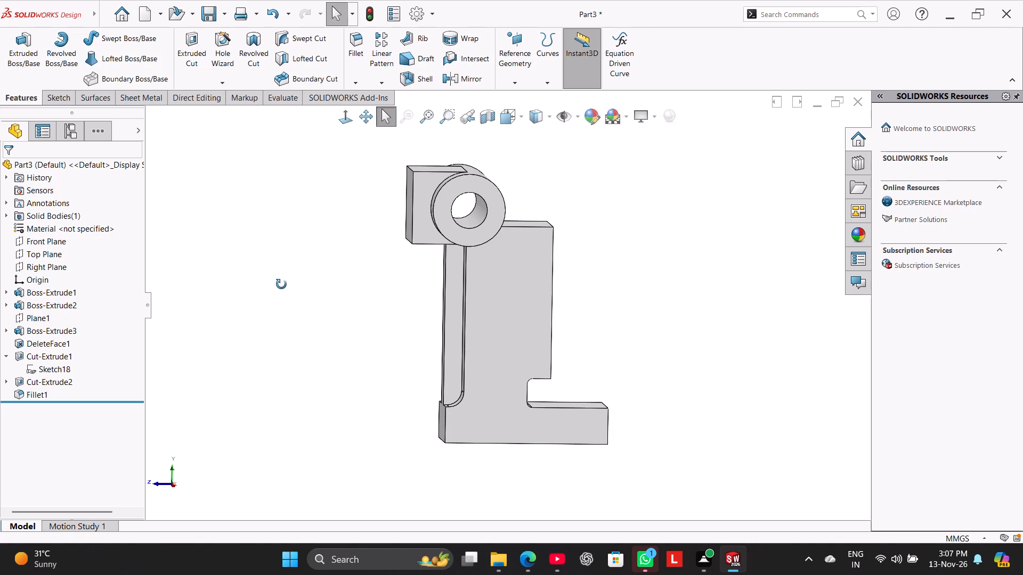
{"action": "middle_click_drag", "start_coordinate": [281, 284], "coordinate": [273, 277]}
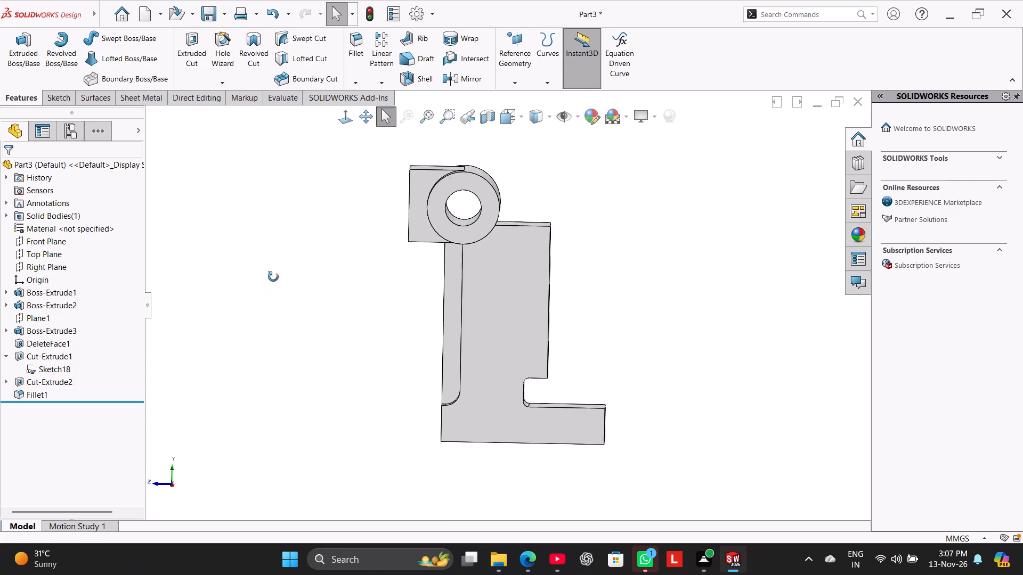
{"action": "middle_click_drag", "start_coordinate": [273, 277], "coordinate": [279, 293]}
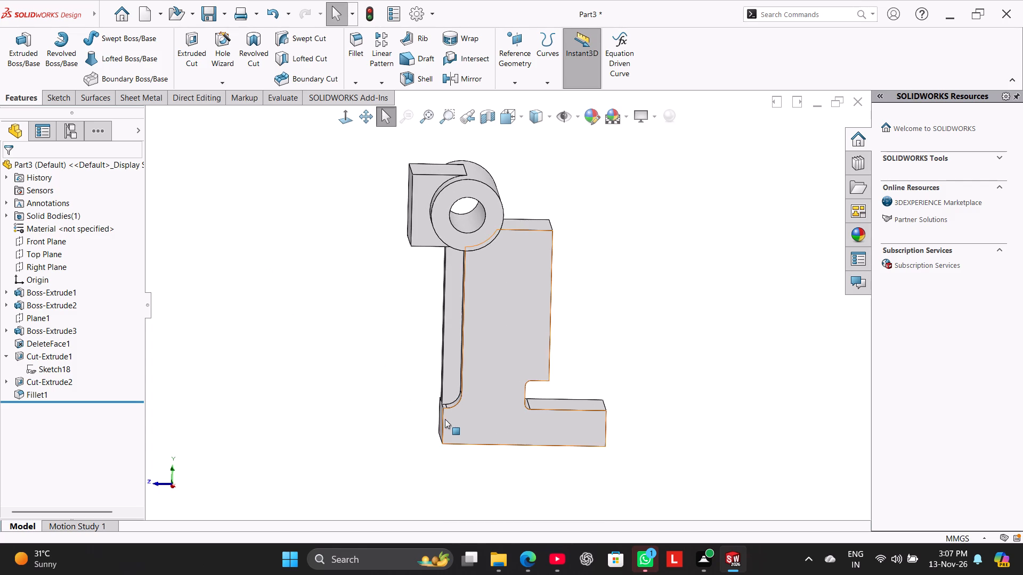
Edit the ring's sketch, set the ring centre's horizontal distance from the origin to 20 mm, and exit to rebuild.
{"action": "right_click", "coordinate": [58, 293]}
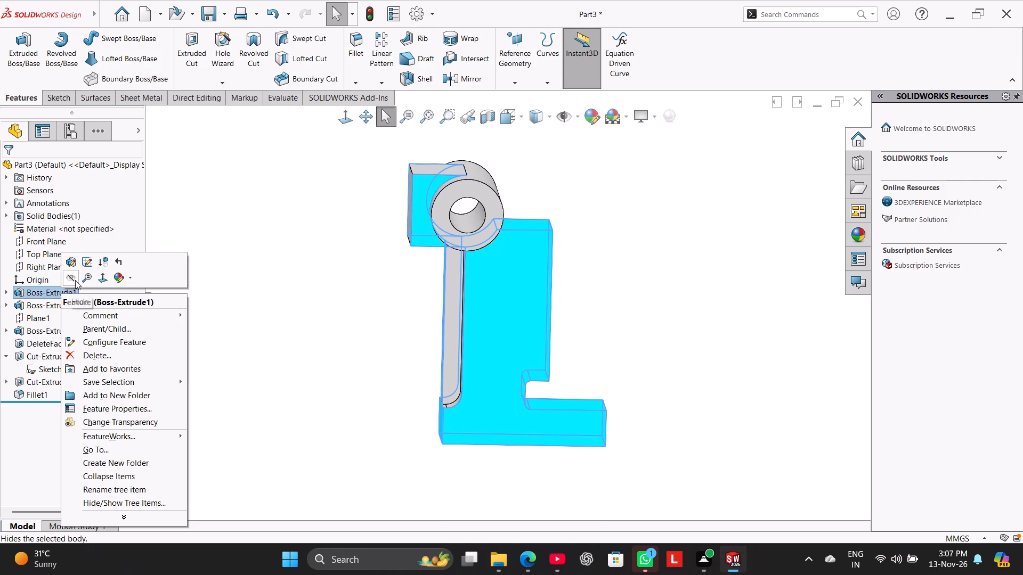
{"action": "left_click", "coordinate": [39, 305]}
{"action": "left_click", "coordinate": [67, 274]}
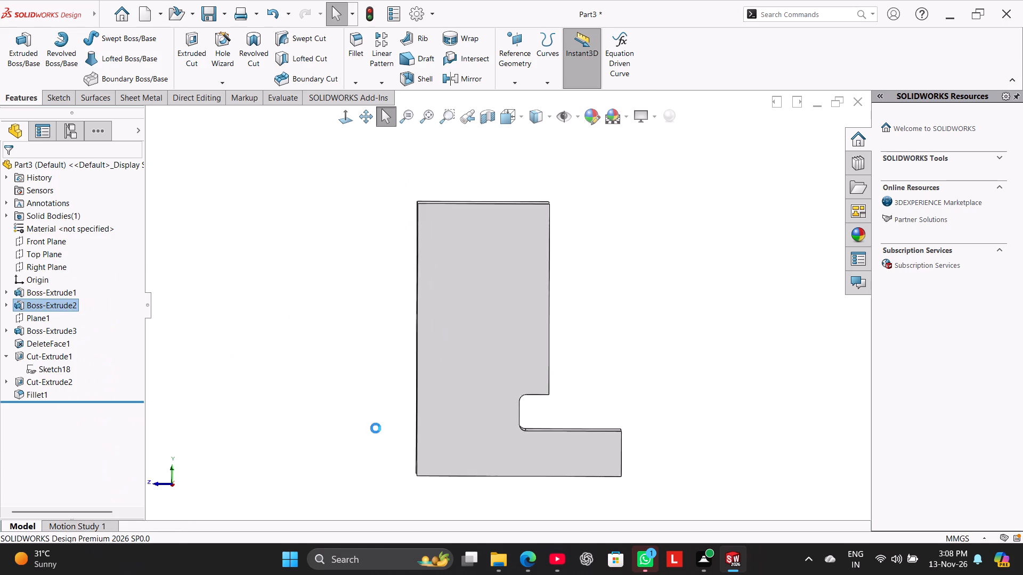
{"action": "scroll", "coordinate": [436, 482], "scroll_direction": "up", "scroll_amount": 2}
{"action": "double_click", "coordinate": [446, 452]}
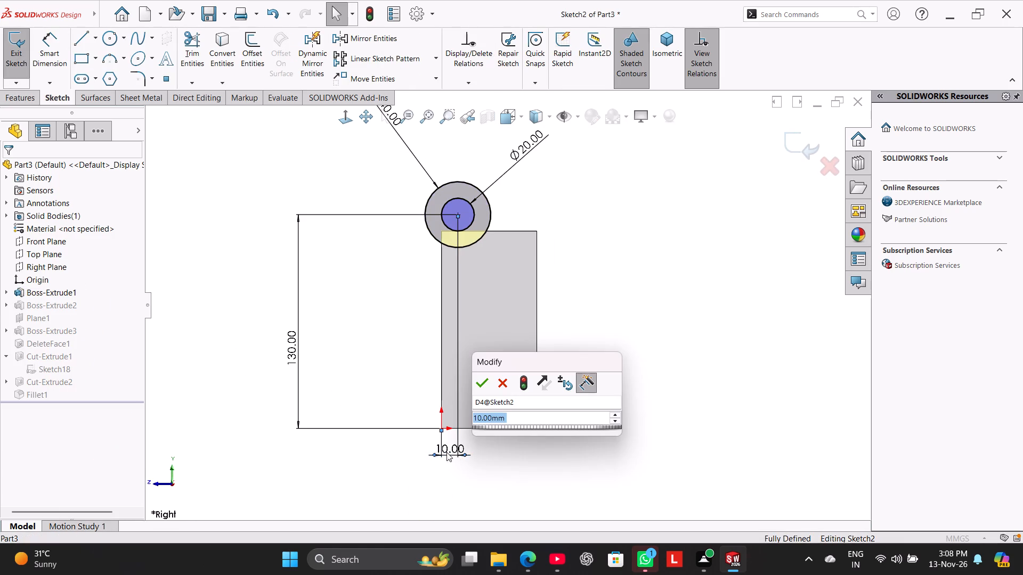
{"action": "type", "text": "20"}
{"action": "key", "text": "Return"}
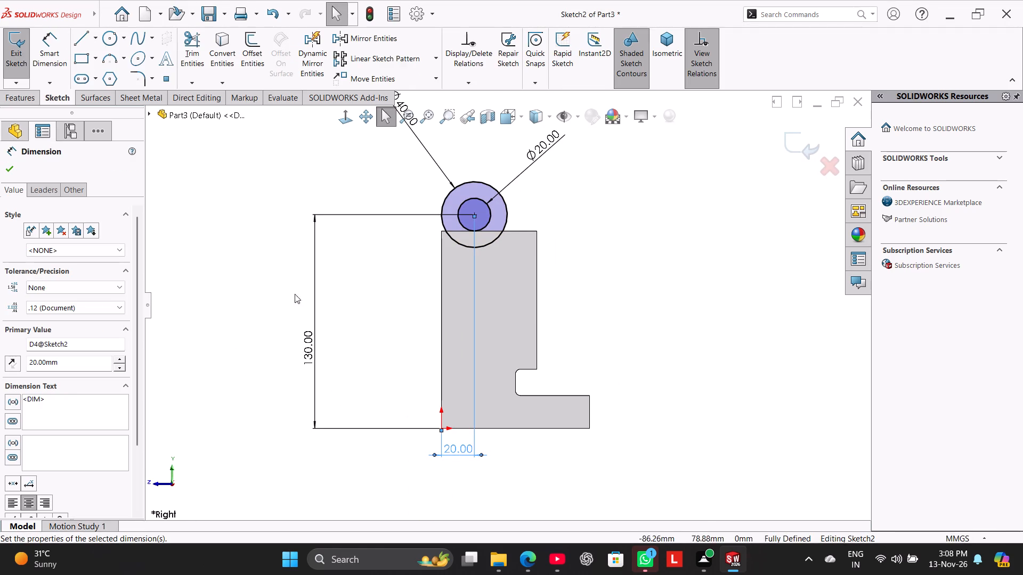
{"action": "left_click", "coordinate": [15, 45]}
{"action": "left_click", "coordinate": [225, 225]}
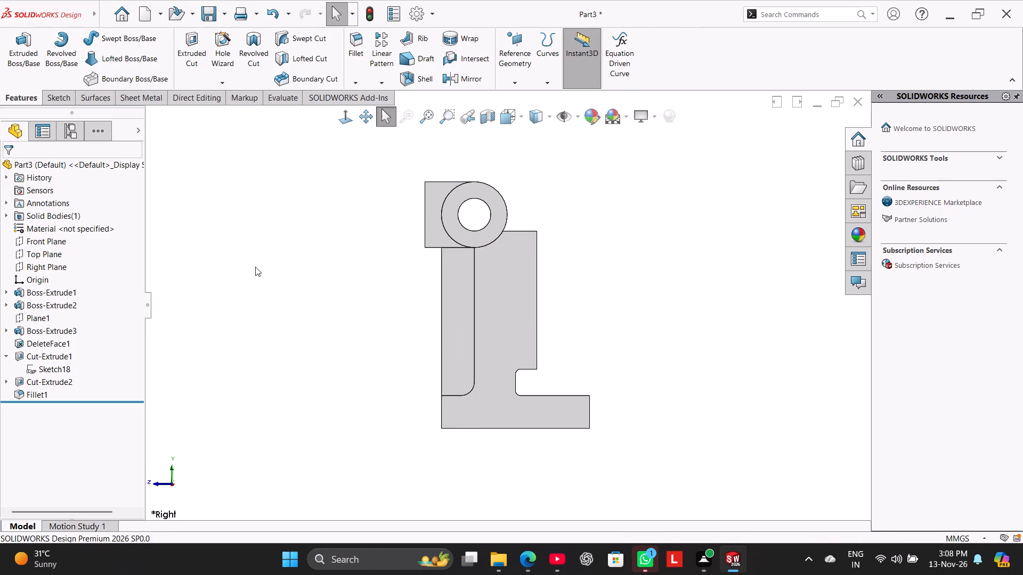
Edit the ring's sketch, set the ring centre's horizontal distance from the origin to 15 mm, and exit to rebuild.
{"action": "middle_click_drag", "start_coordinate": [272, 269], "coordinate": [278, 272]}
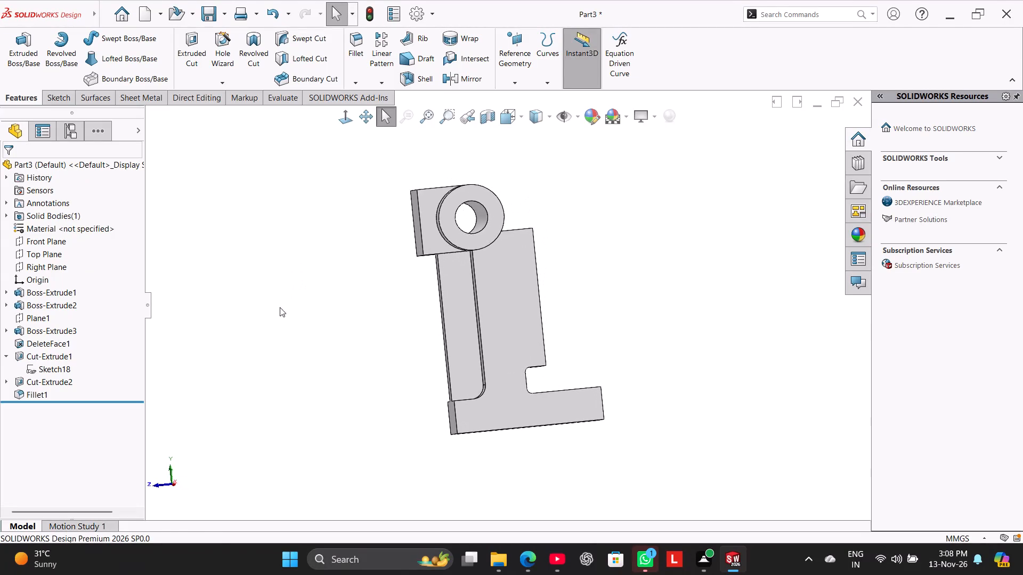
{"action": "right_click_drag", "start_coordinate": [278, 330], "coordinate": [330, 288]}
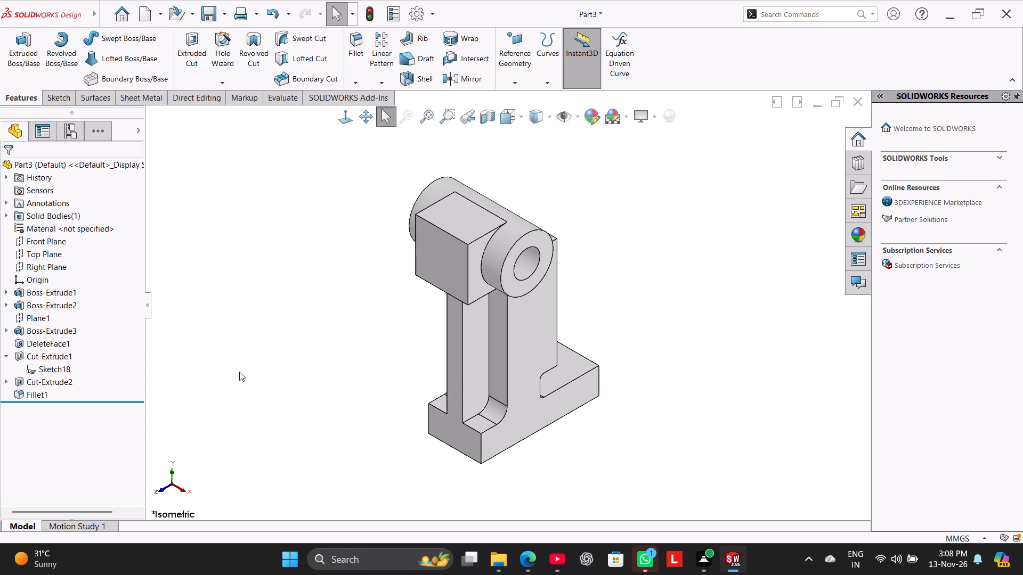
{"action": "right_click", "coordinate": [45, 305]}
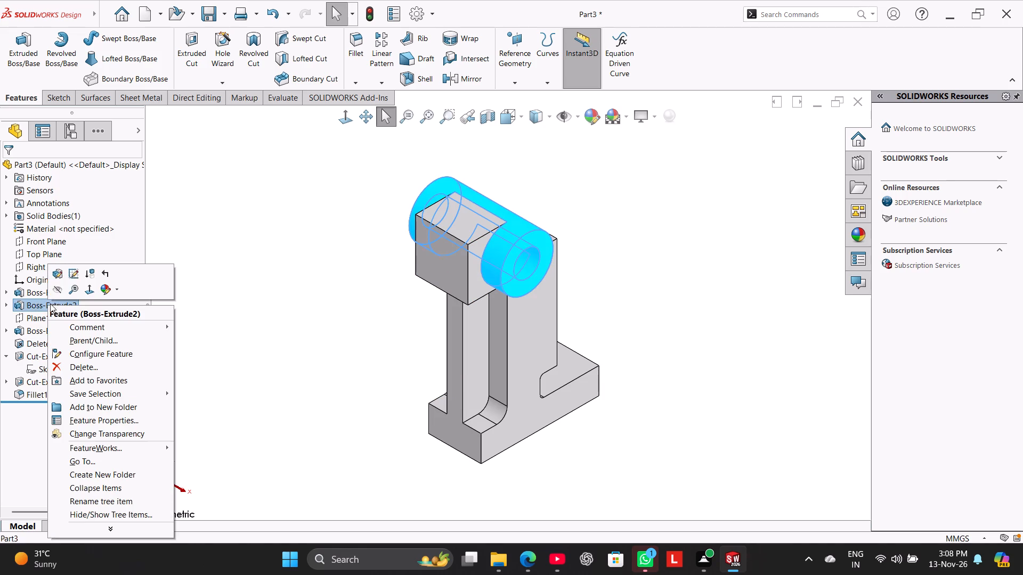
{"action": "left_click", "coordinate": [75, 275]}
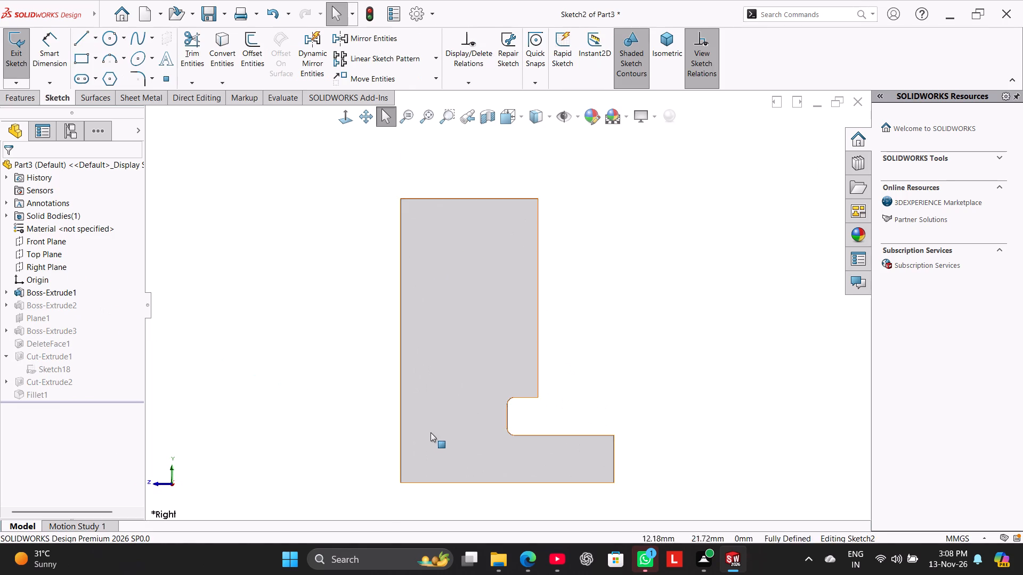
{"action": "scroll", "coordinate": [437, 440], "scroll_direction": "up", "scroll_amount": 2}
{"action": "left_click", "coordinate": [458, 427]}
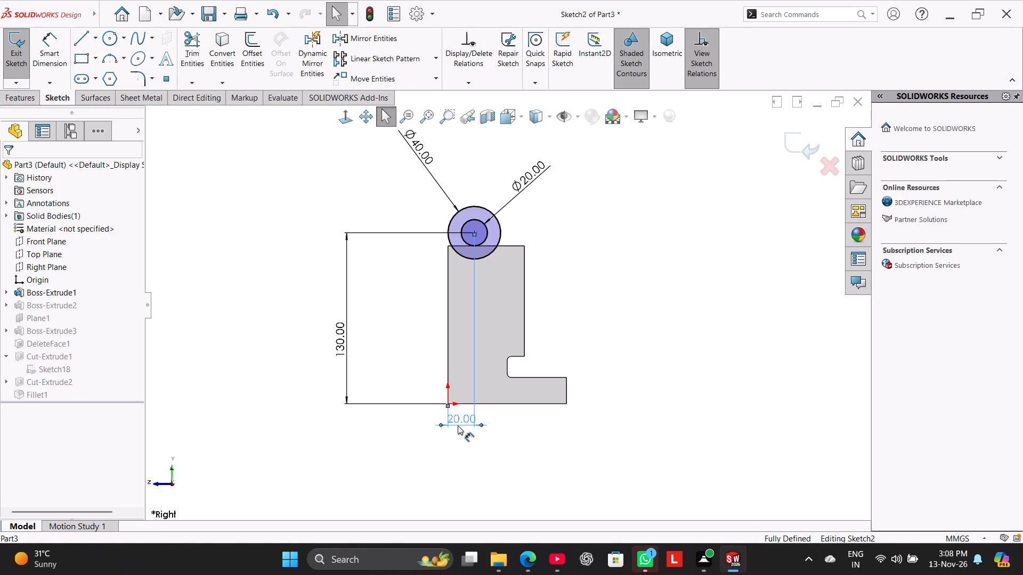
{"action": "double_click", "coordinate": [458, 425]}
{"action": "type", "text": "15"}
{"action": "key", "text": "Return"}
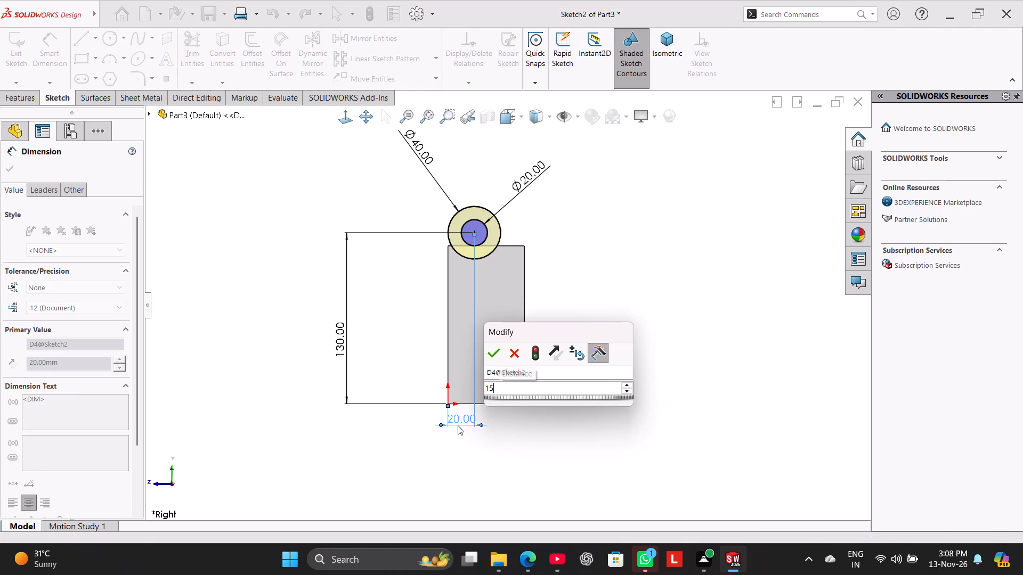
{"action": "left_click", "coordinate": [8, 169]}
{"action": "left_click", "coordinate": [23, 40]}
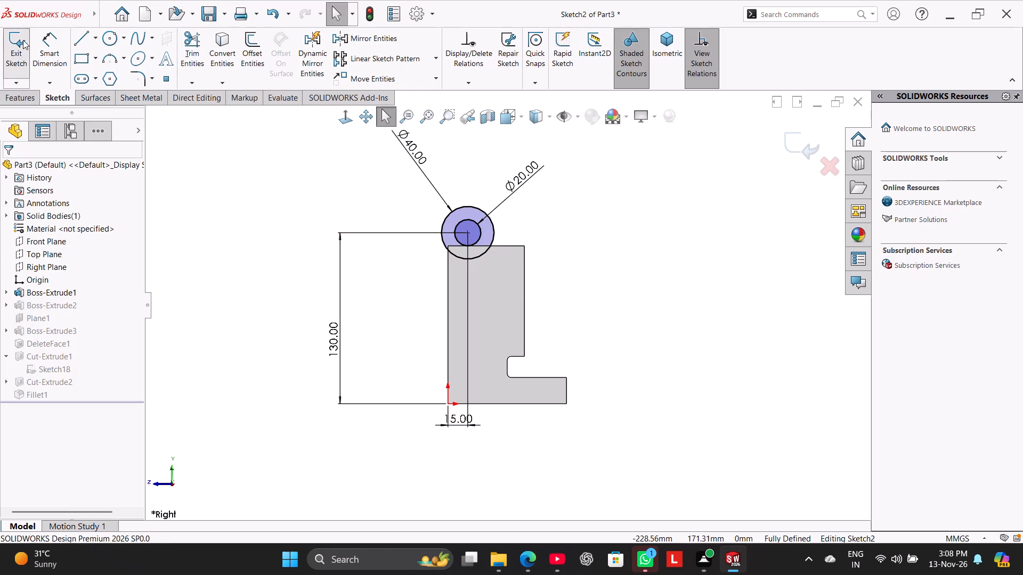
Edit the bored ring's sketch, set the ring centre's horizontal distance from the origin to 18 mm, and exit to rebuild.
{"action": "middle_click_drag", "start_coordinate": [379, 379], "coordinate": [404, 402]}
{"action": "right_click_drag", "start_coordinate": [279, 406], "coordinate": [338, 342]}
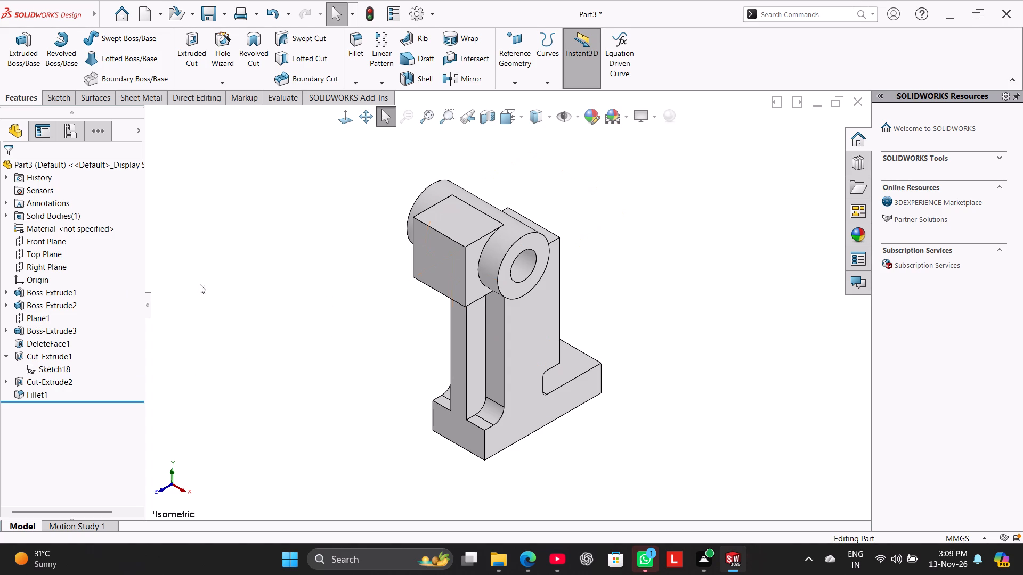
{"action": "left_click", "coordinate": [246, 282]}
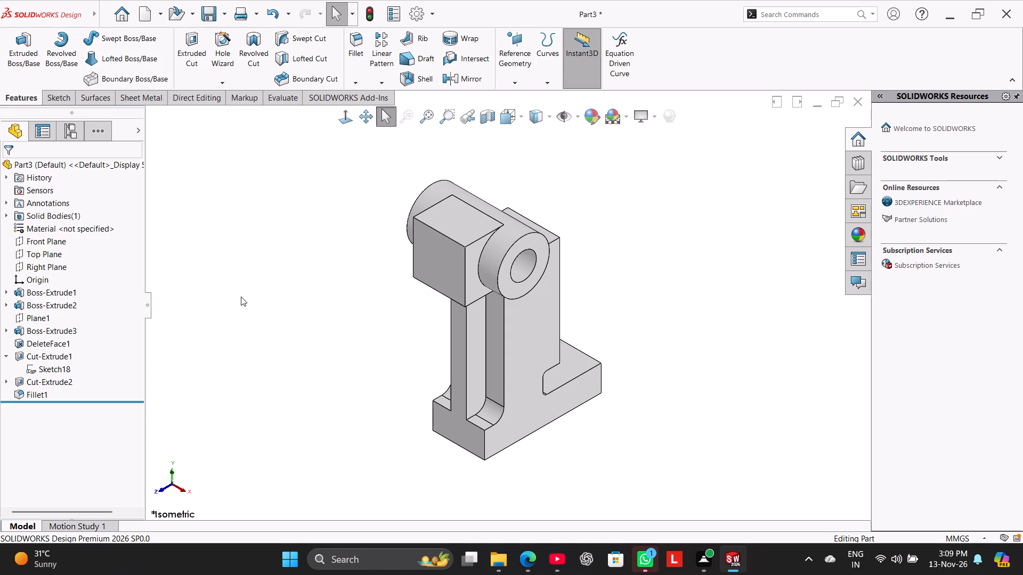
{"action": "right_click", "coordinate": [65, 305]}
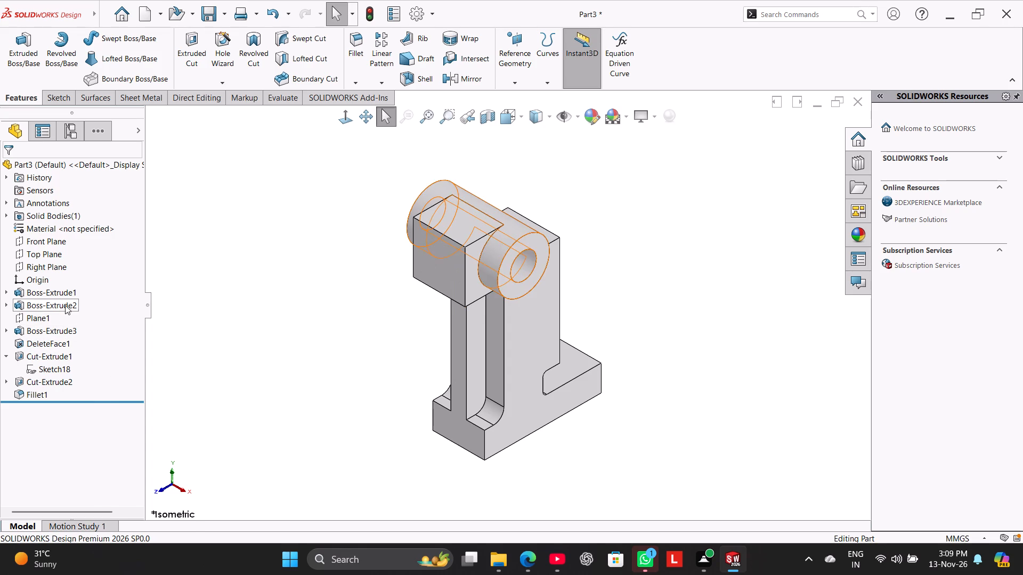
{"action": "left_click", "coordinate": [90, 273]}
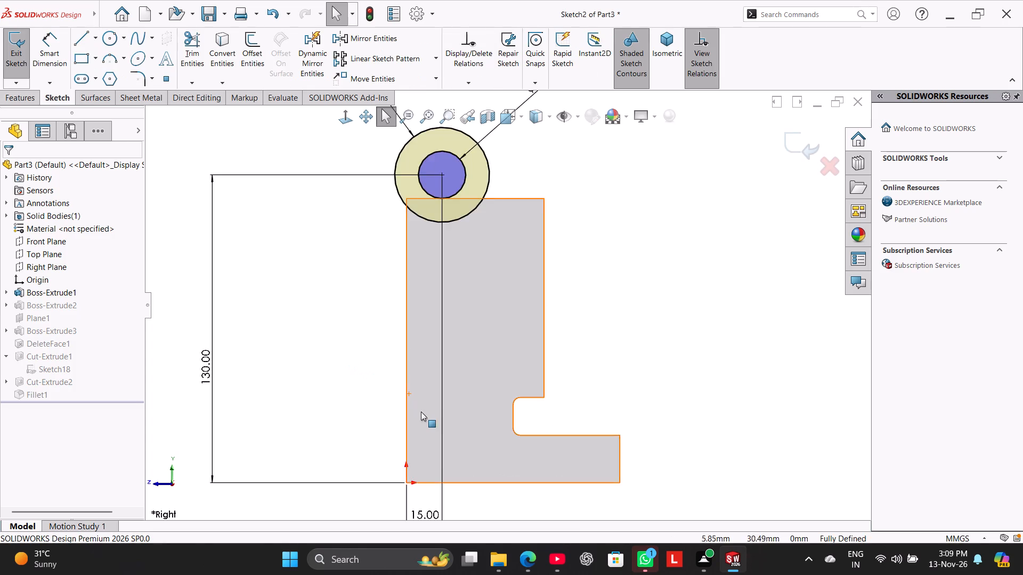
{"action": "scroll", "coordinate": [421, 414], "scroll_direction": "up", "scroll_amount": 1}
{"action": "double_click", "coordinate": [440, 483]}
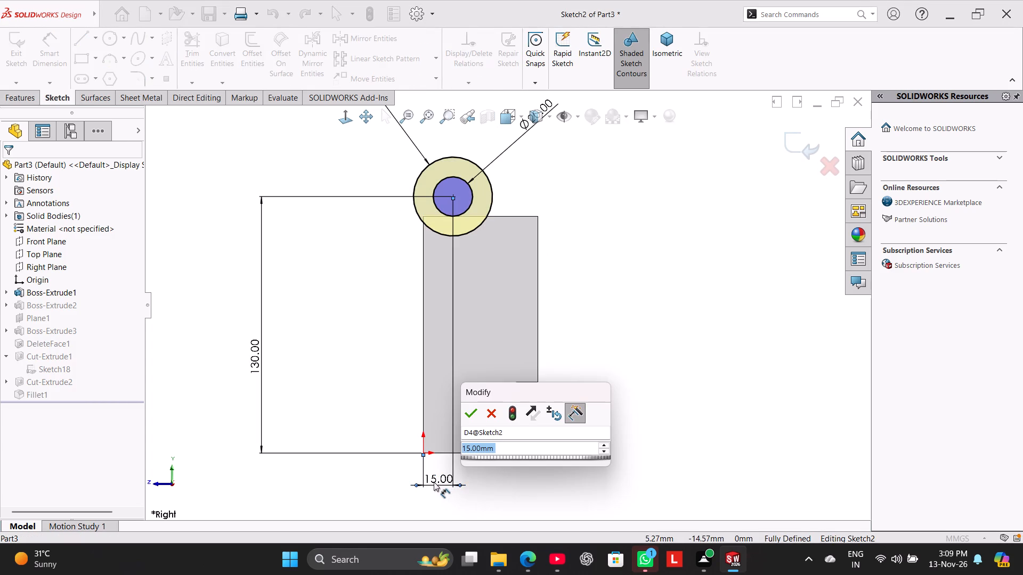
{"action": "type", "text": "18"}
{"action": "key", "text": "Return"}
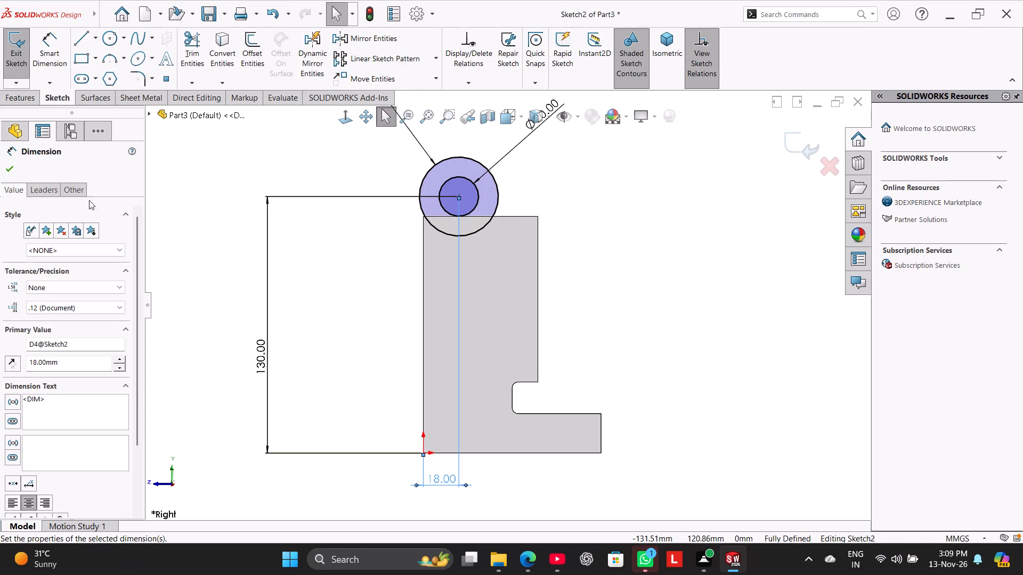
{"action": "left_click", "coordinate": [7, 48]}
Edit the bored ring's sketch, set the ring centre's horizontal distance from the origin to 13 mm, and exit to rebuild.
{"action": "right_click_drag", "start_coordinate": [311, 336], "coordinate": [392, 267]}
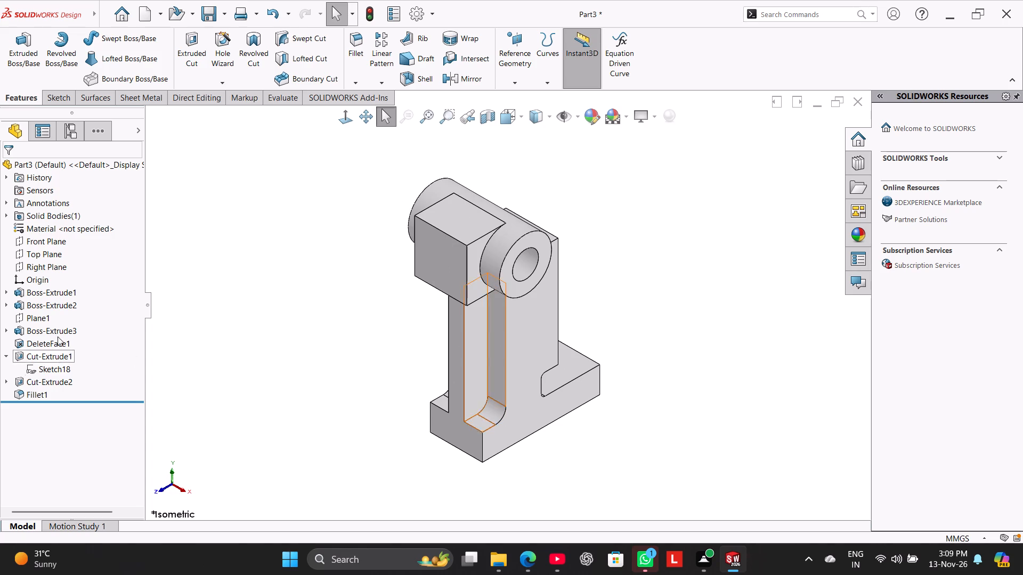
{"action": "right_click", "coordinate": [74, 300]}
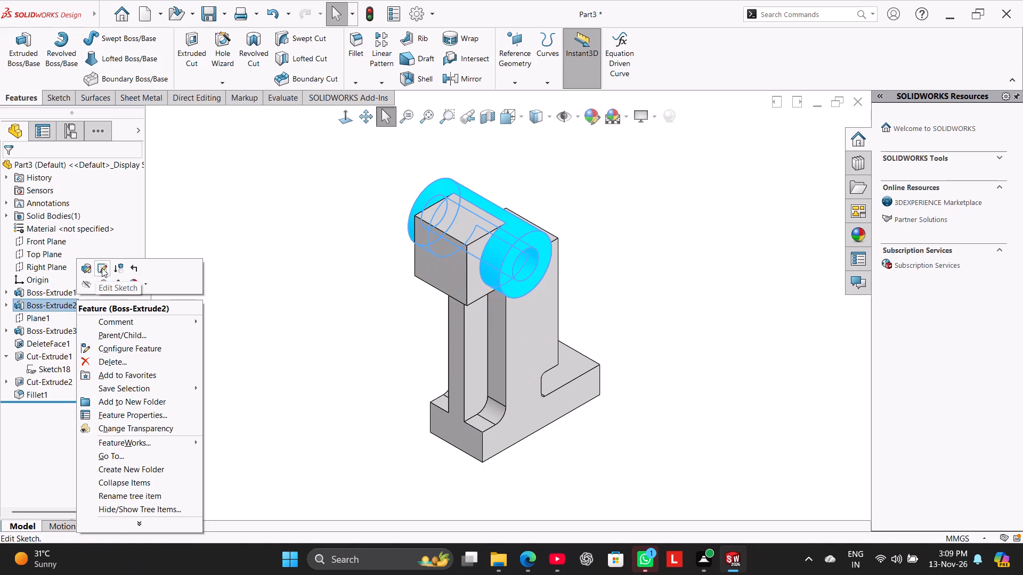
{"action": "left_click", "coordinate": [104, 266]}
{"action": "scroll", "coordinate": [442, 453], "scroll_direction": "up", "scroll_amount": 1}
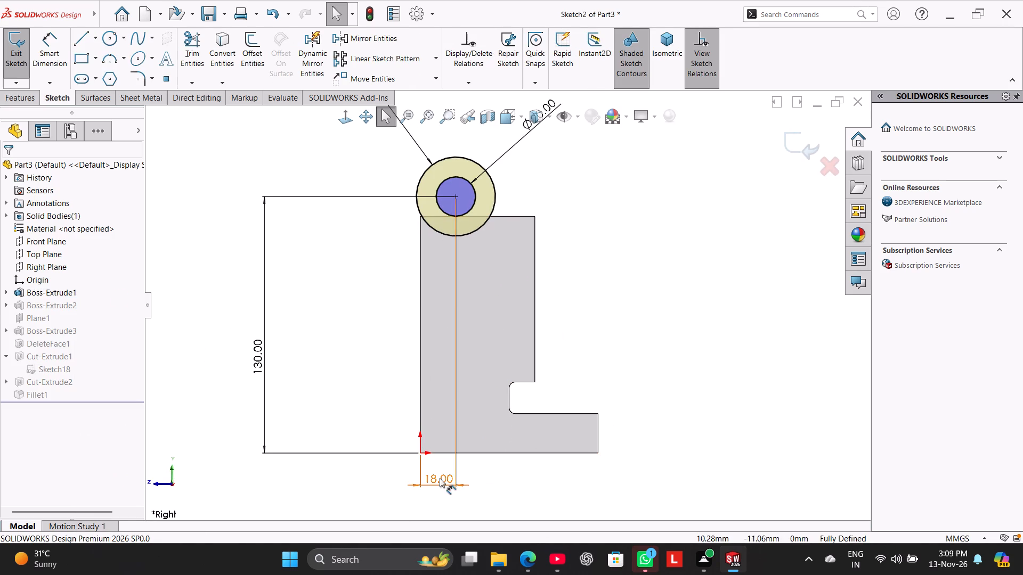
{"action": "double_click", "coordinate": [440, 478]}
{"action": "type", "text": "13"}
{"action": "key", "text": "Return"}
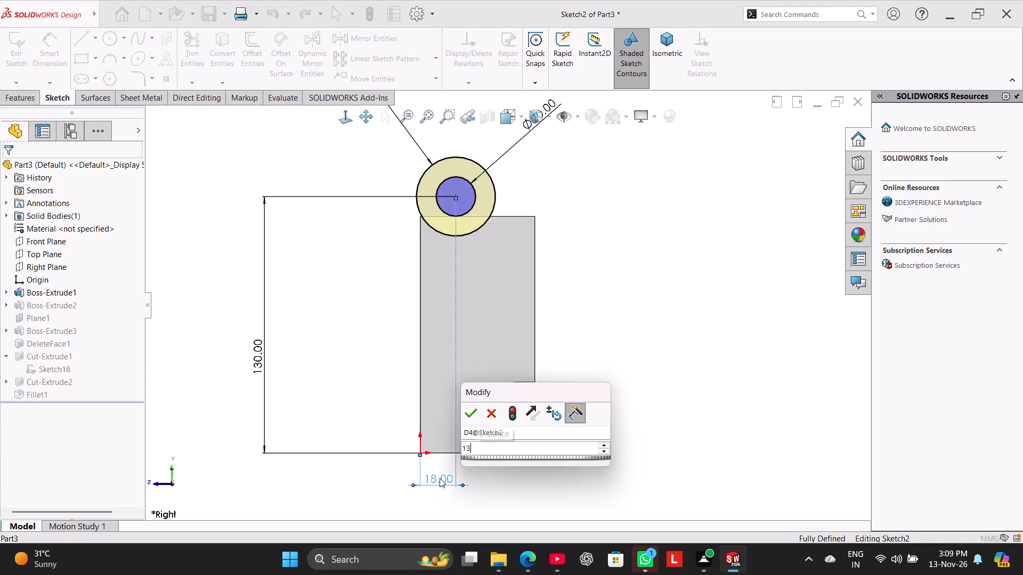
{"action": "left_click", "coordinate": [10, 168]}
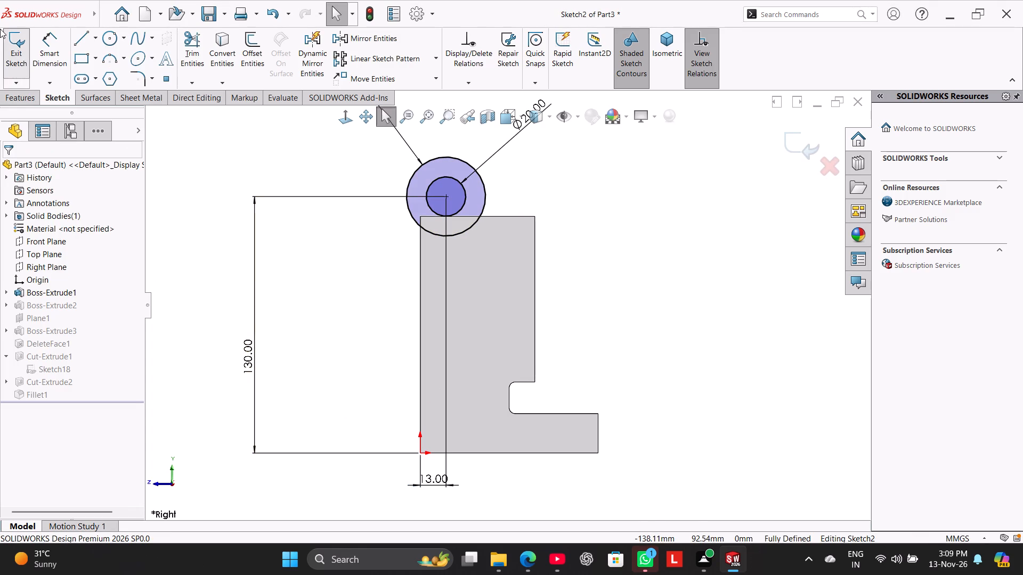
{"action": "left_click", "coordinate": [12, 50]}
Edit the bored ring's sketch, set the ring centre's horizontal distance from the origin to 15 mm, and exit to rebuild.
{"action": "right_click_drag", "start_coordinate": [263, 343], "coordinate": [308, 302]}
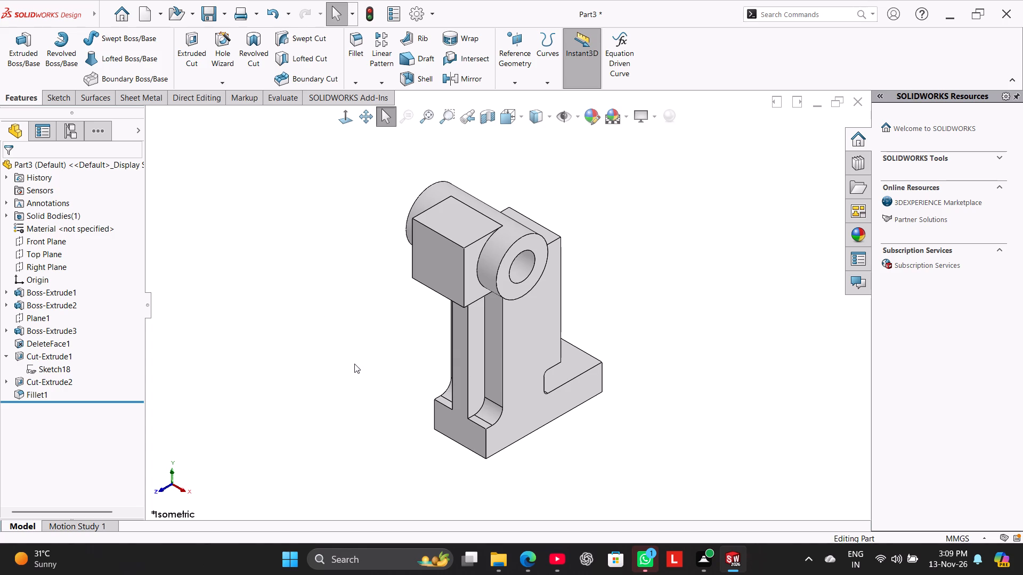
{"action": "middle_click_drag", "start_coordinate": [354, 364], "coordinate": [354, 358]}
{"action": "right_click_drag", "start_coordinate": [359, 365], "coordinate": [392, 332]}
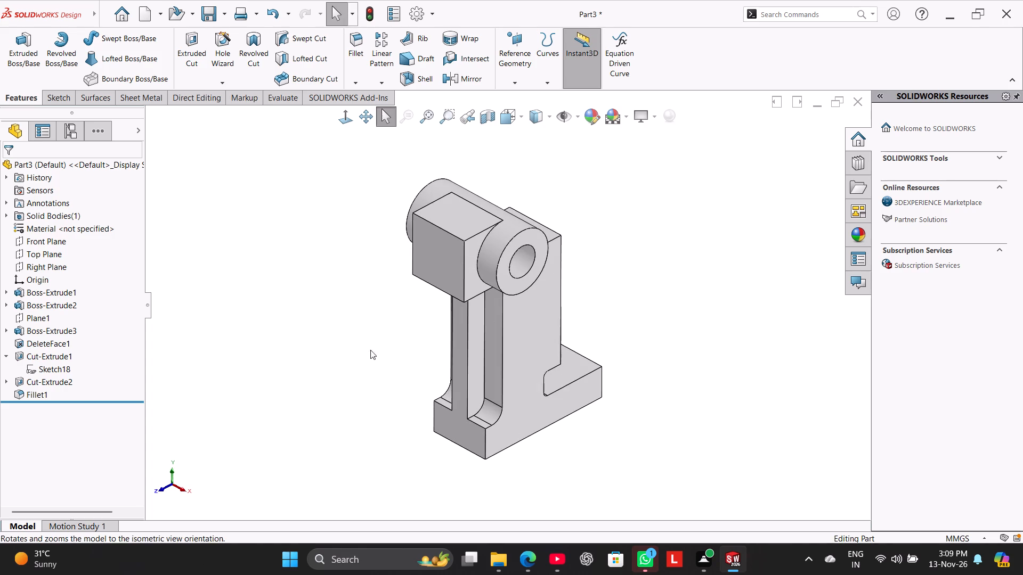
{"action": "right_click_drag", "start_coordinate": [332, 376], "coordinate": [430, 253]}
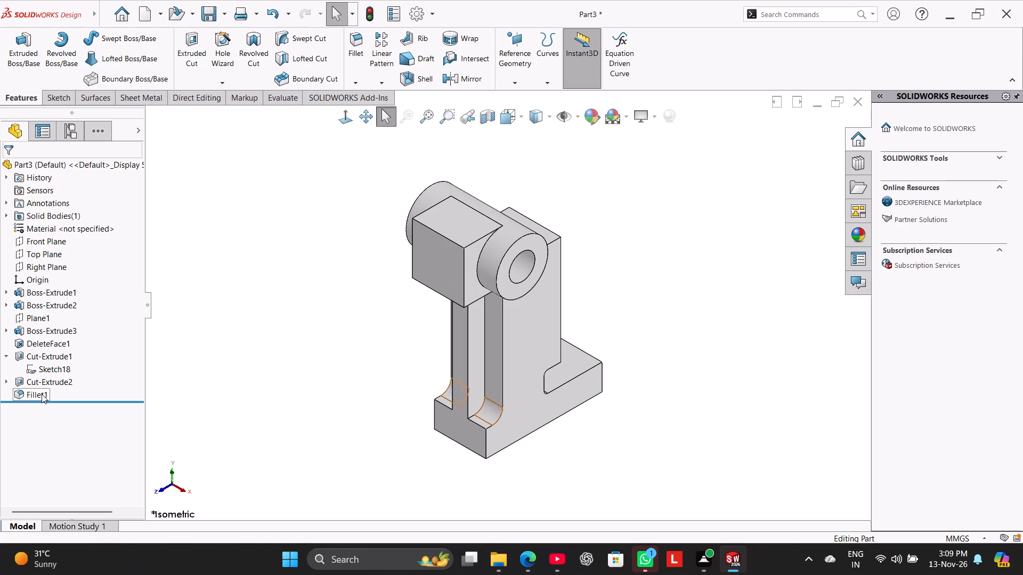
{"action": "right_click", "coordinate": [45, 302]}
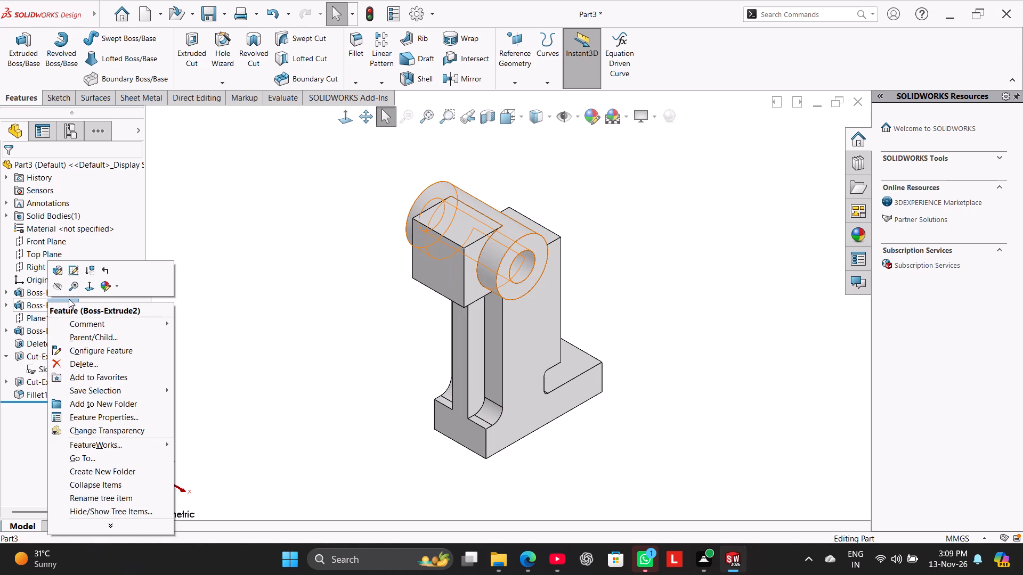
{"action": "left_click", "coordinate": [72, 274]}
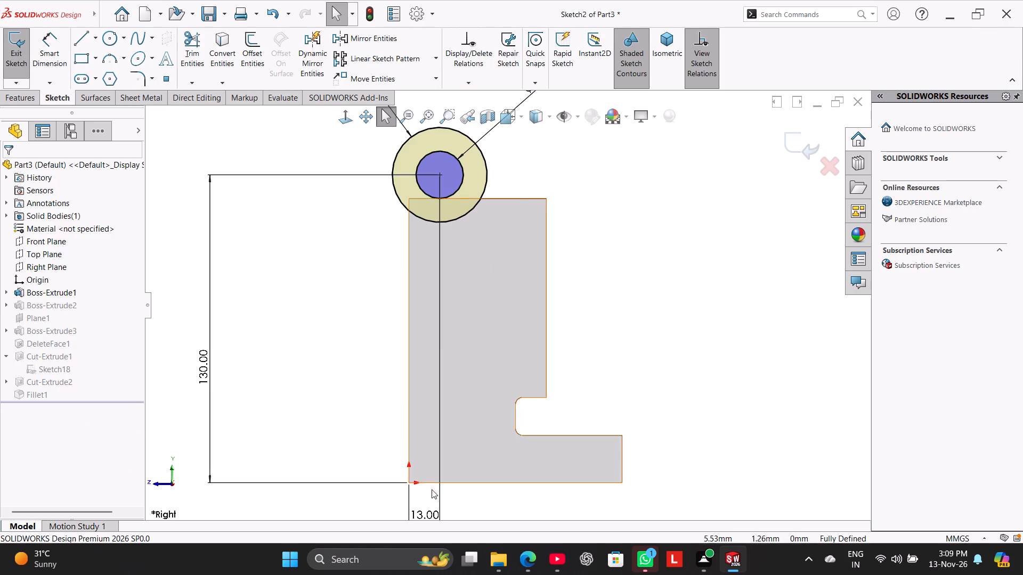
{"action": "left_click", "coordinate": [425, 516]}
{"action": "double_click", "coordinate": [425, 516]}
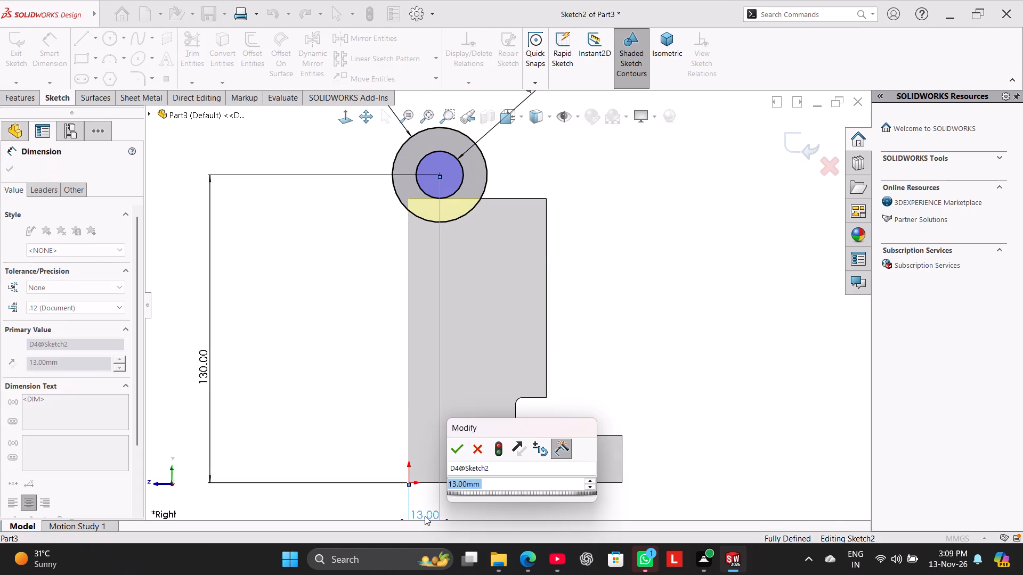
{"action": "type", "text": "15"}
{"action": "key", "text": "Return"}
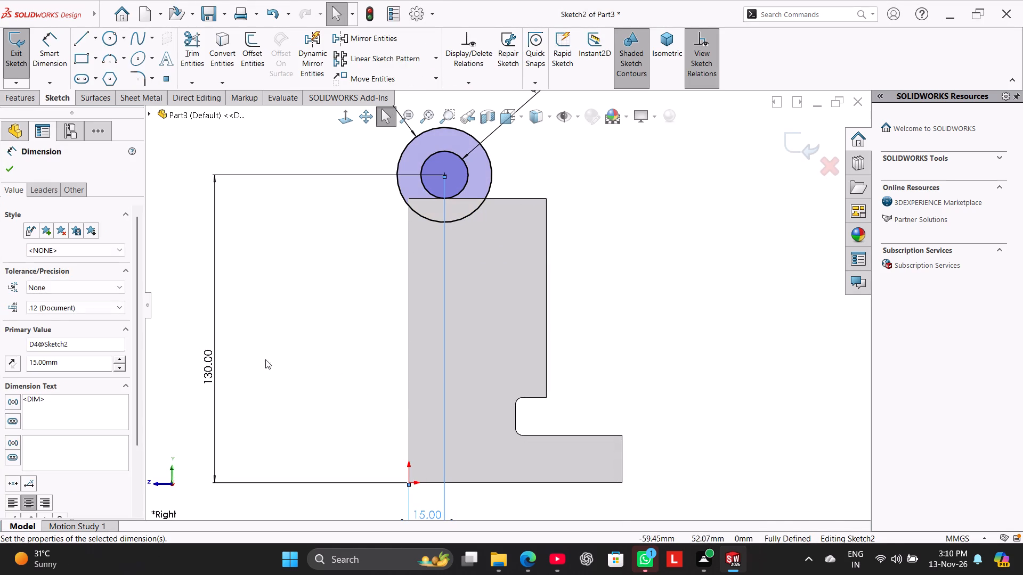
{"action": "left_click", "coordinate": [18, 60]}
{"action": "left_click", "coordinate": [337, 287]}
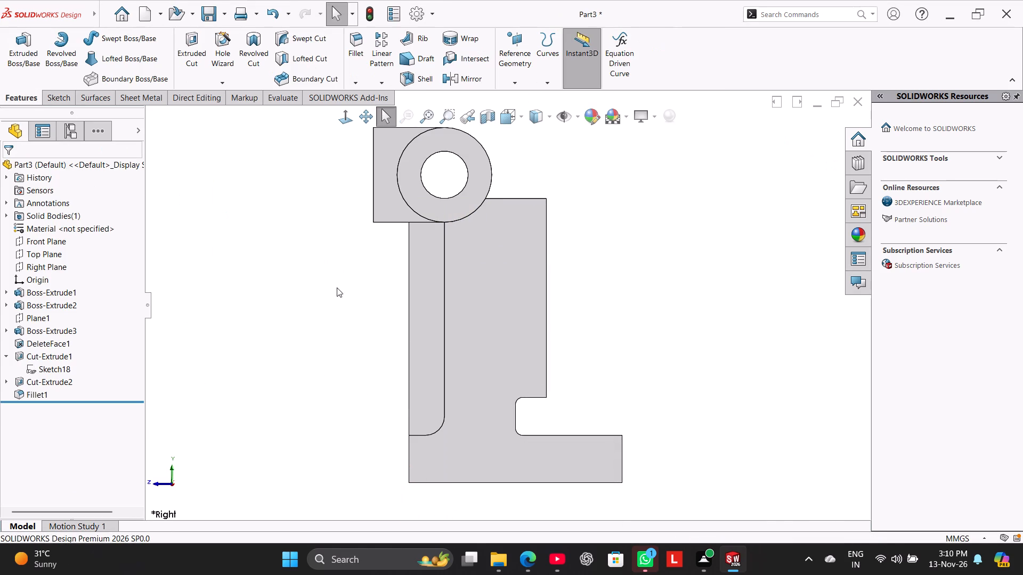
Check the overall depth from the base's rear edge to the block's front edge using a temporary Top Plane sketch, and exit without adding a dimension.
{"action": "right_click_drag", "start_coordinate": [282, 350], "coordinate": [389, 289]}
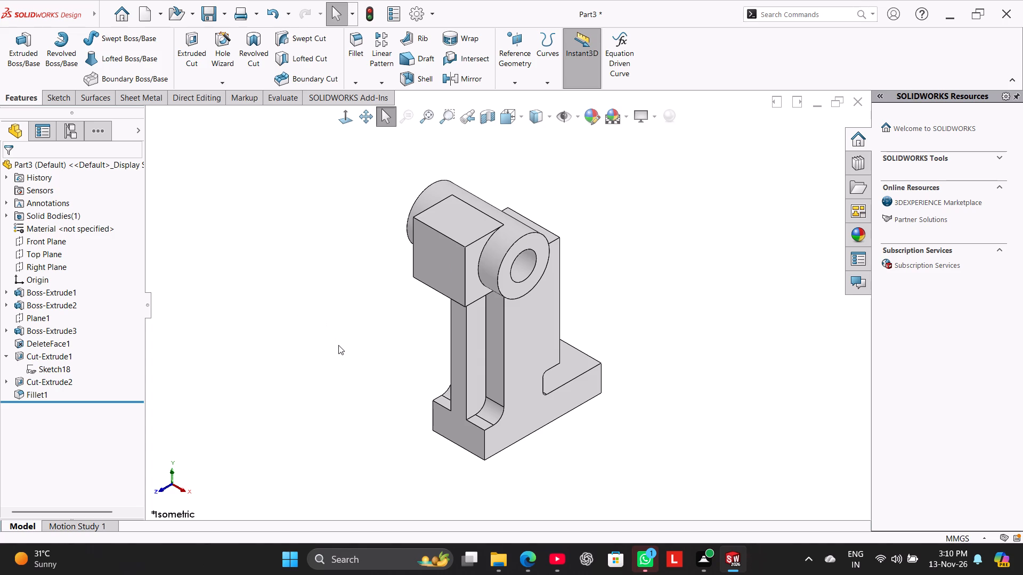
{"action": "middle_click_drag", "start_coordinate": [334, 341], "coordinate": [307, 310]}
{"action": "right_click_drag", "start_coordinate": [316, 354], "coordinate": [367, 285]}
{"action": "left_click", "coordinate": [40, 253]}
{"action": "left_click", "coordinate": [50, 241]}
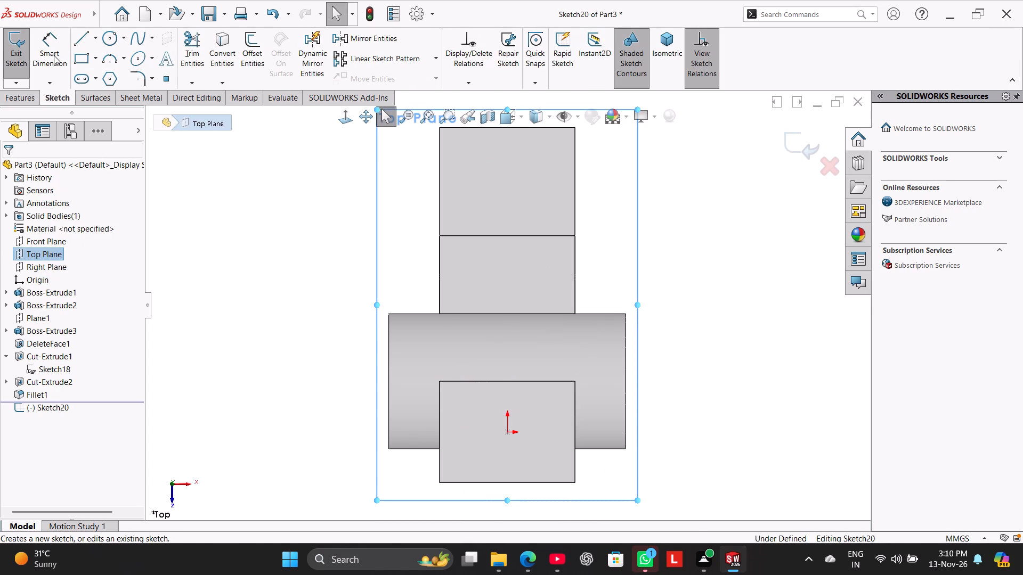
{"action": "left_click", "coordinate": [54, 55]}
{"action": "left_click", "coordinate": [525, 127]}
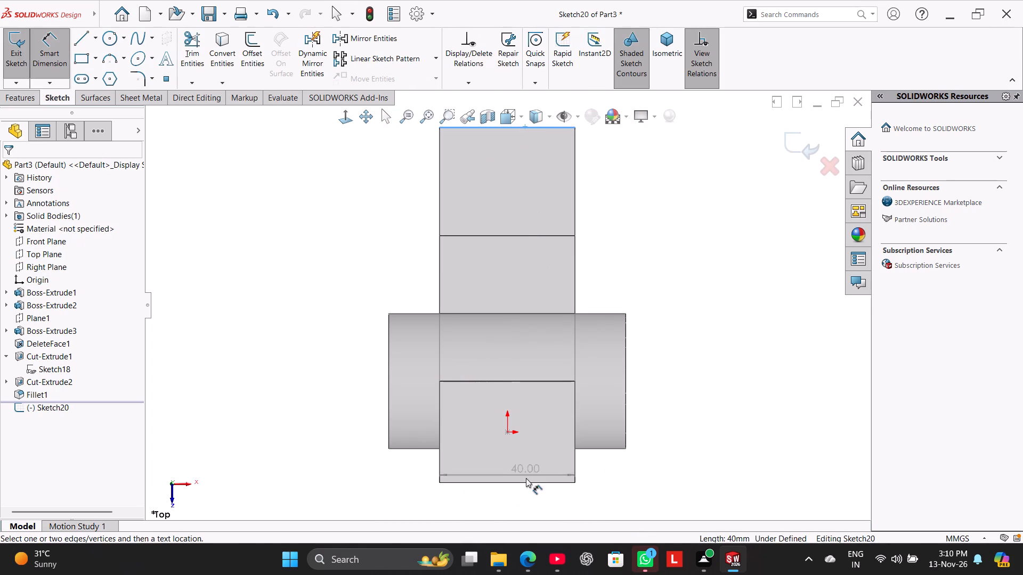
{"action": "left_click_drag", "start_coordinate": [528, 482], "coordinate": [505, 467]}
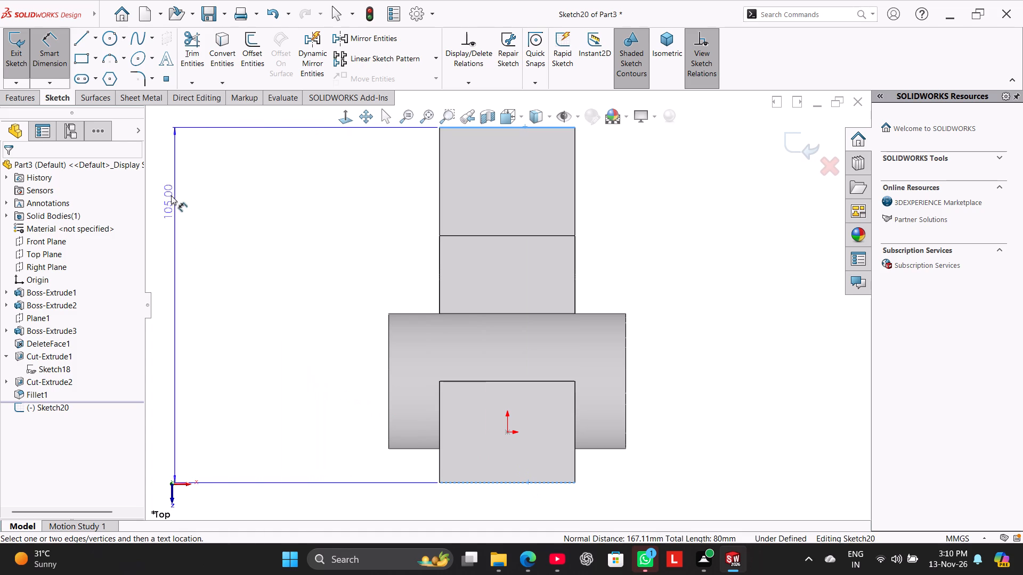
{"action": "left_click", "coordinate": [39, 58]}
{"action": "left_click", "coordinate": [289, 276]}
{"action": "right_click_drag", "start_coordinate": [283, 371], "coordinate": [356, 270]}
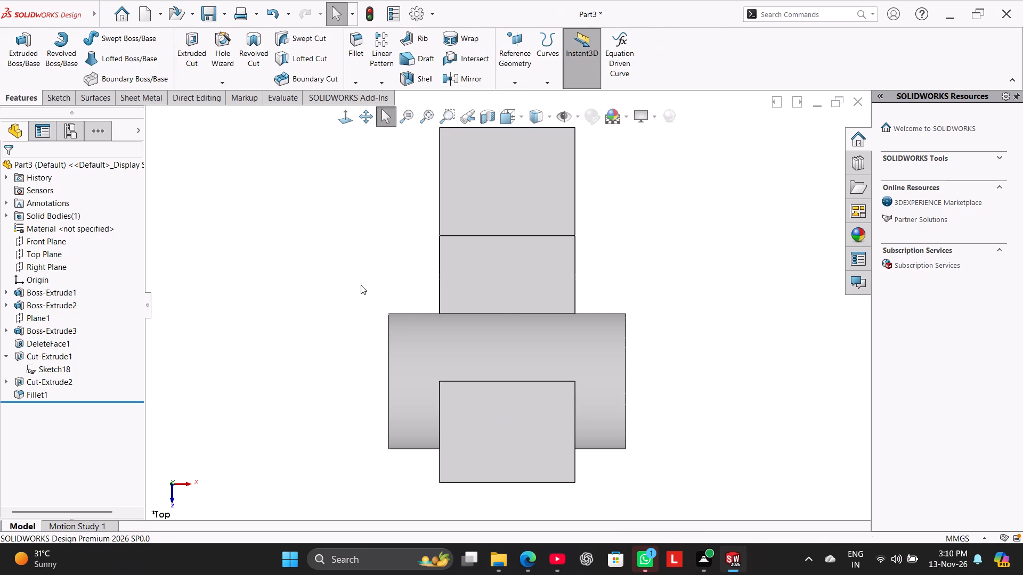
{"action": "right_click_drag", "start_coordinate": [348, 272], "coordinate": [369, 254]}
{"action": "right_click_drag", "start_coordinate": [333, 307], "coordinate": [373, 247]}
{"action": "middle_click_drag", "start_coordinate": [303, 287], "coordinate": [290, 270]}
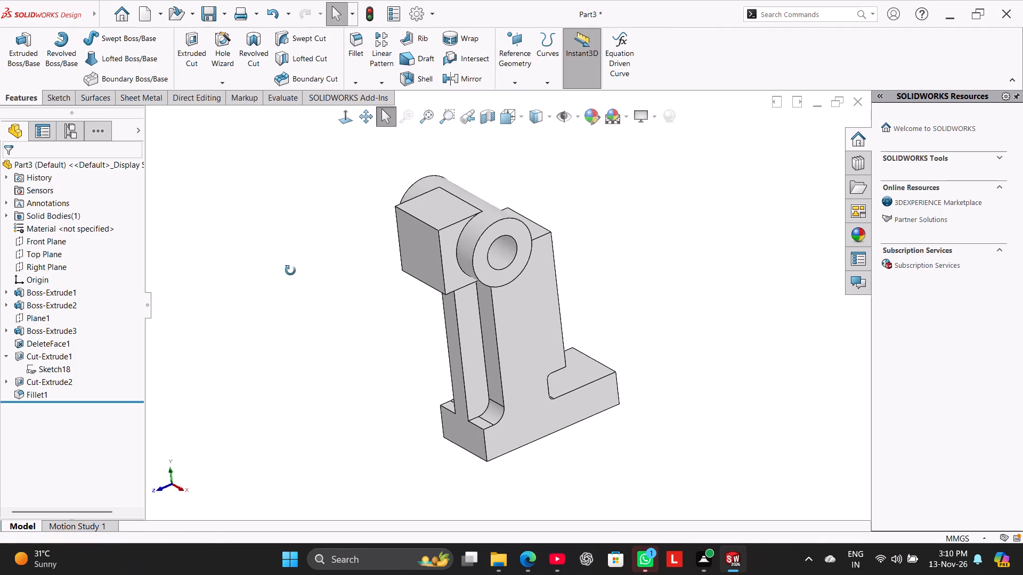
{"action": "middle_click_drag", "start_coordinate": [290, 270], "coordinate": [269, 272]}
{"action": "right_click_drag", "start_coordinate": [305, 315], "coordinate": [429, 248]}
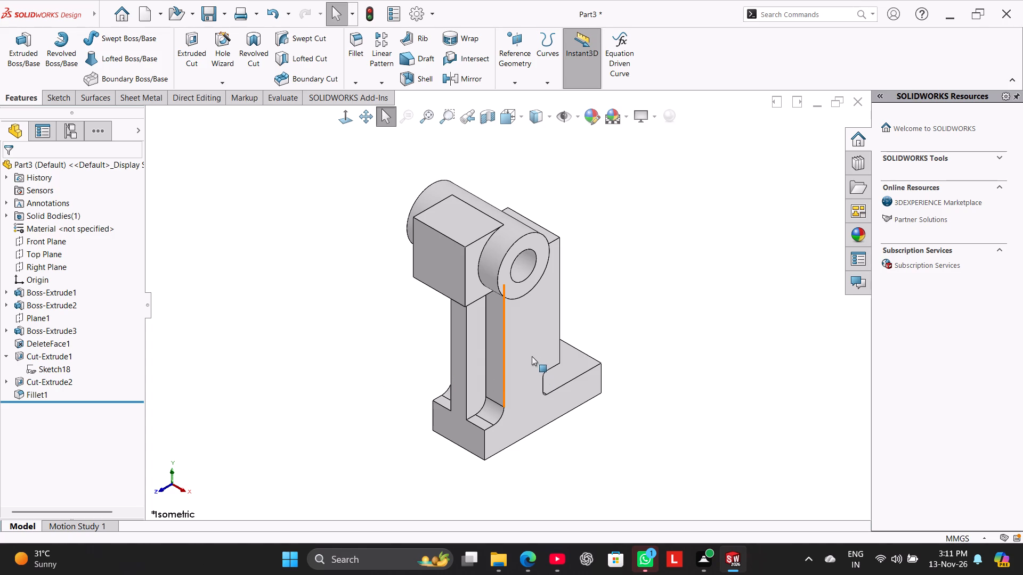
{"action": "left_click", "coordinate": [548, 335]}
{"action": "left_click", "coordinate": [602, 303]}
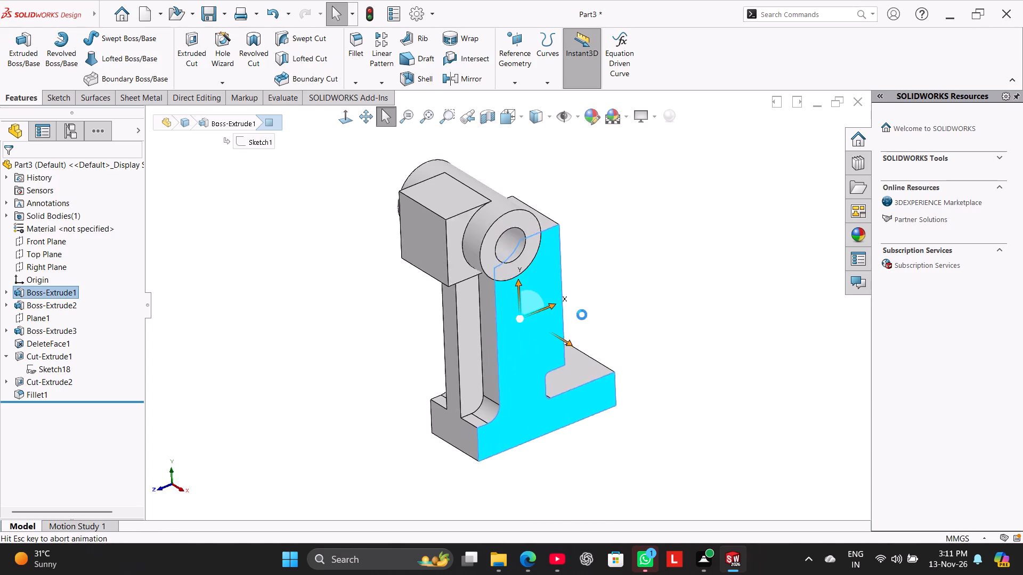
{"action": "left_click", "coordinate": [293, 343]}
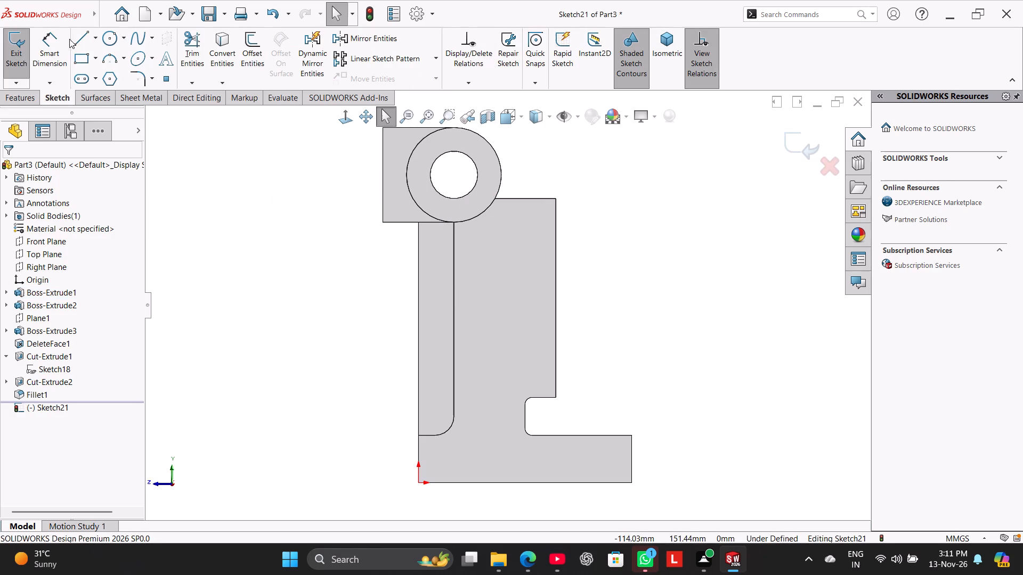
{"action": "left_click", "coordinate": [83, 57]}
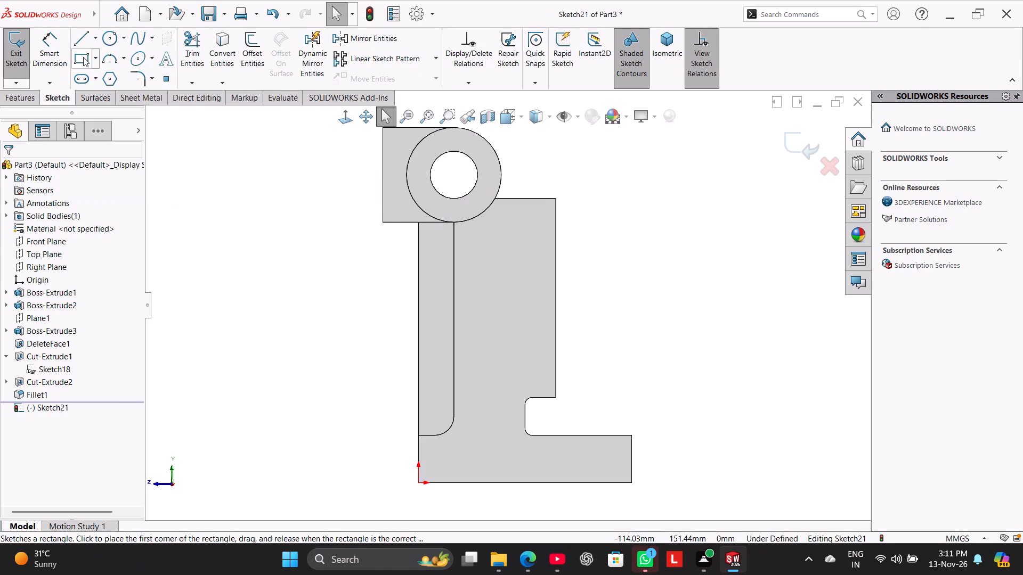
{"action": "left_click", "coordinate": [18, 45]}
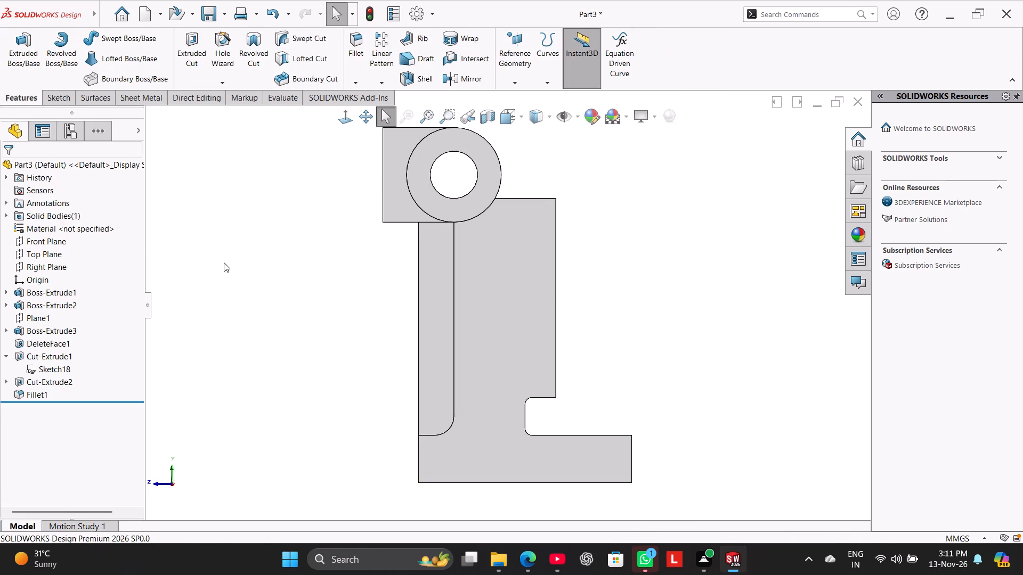
Sketch a corner rectangle about 42 mm wide on the Right Plane, overlapping the upright and extending past its rear edge.
{"action": "right_click_drag", "start_coordinate": [231, 293], "coordinate": [309, 239]}
{"action": "left_click", "coordinate": [45, 255]}
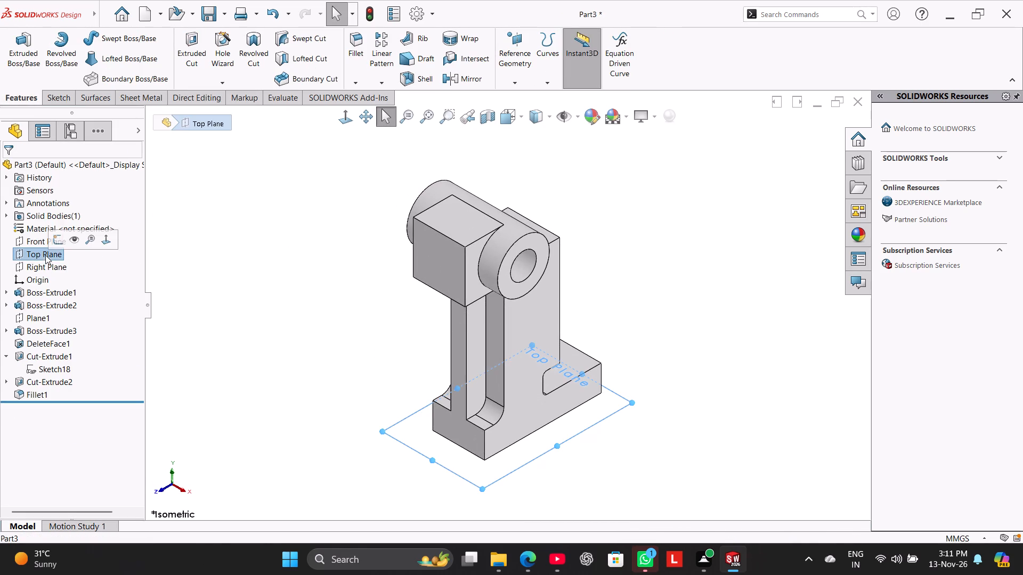
{"action": "left_click", "coordinate": [54, 264]}
{"action": "left_click", "coordinate": [61, 254]}
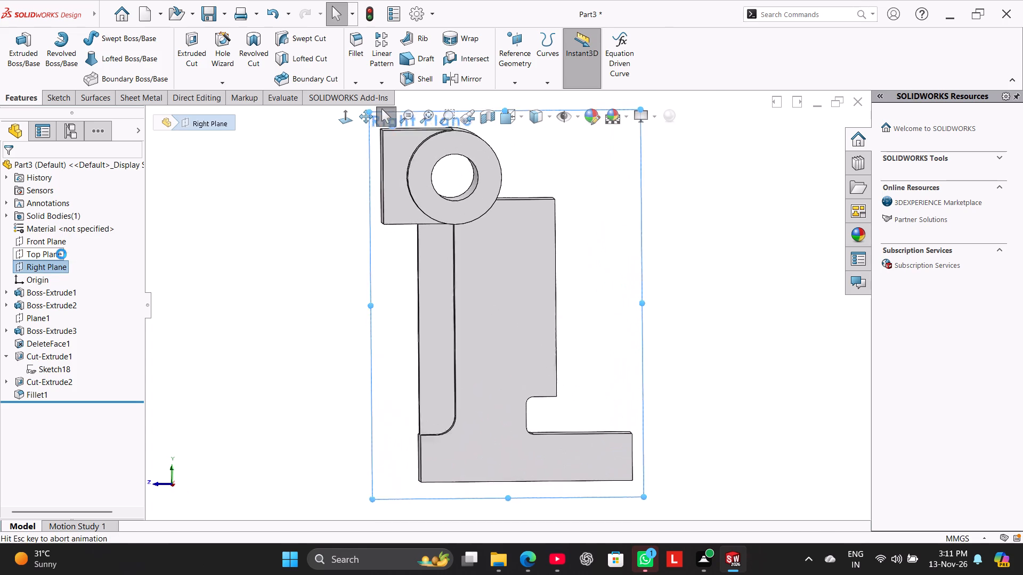
{"action": "left_click", "coordinate": [192, 184]}
{"action": "left_click", "coordinate": [79, 57]}
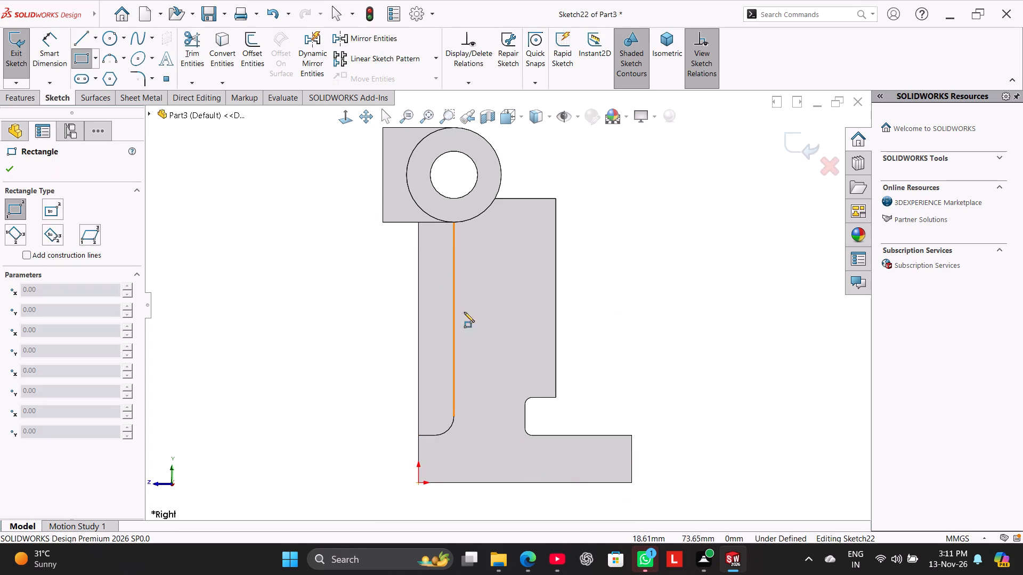
{"action": "left_click", "coordinate": [483, 199]}
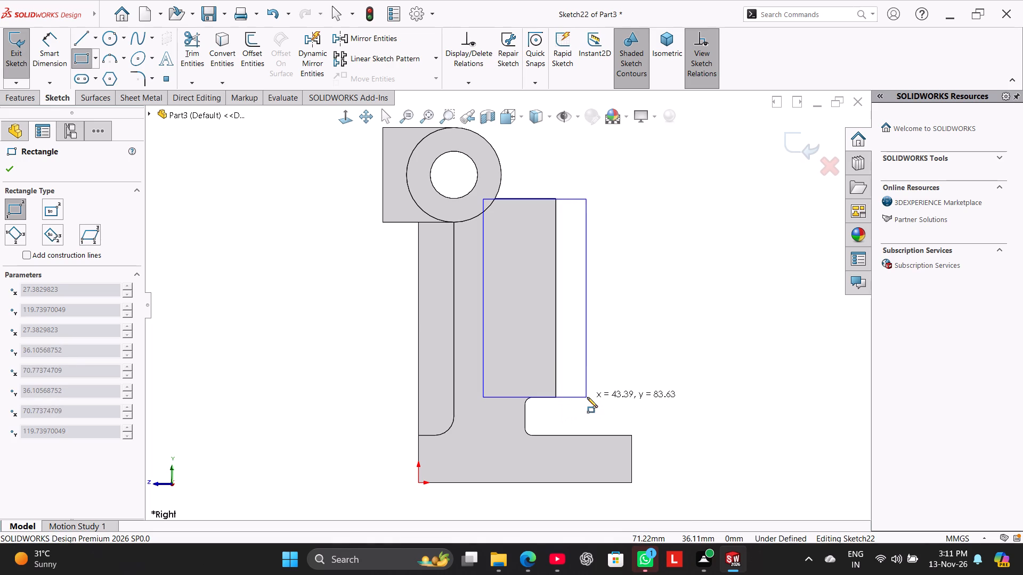
{"action": "left_click", "coordinate": [584, 381]}
{"action": "right_click", "coordinate": [627, 328]}
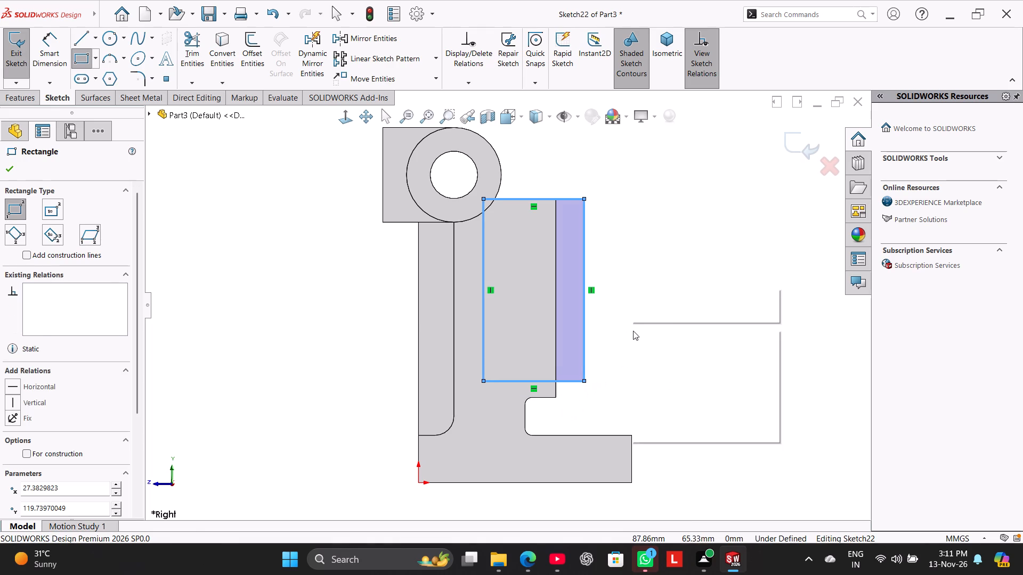
{"action": "left_click", "coordinate": [644, 334]}
Make the rectangle's bottom edge collinear with the rear notch's upper edge and its top edge collinear with the upright's top edge, and exit the sketch.
{"action": "left_click", "coordinate": [572, 380]}
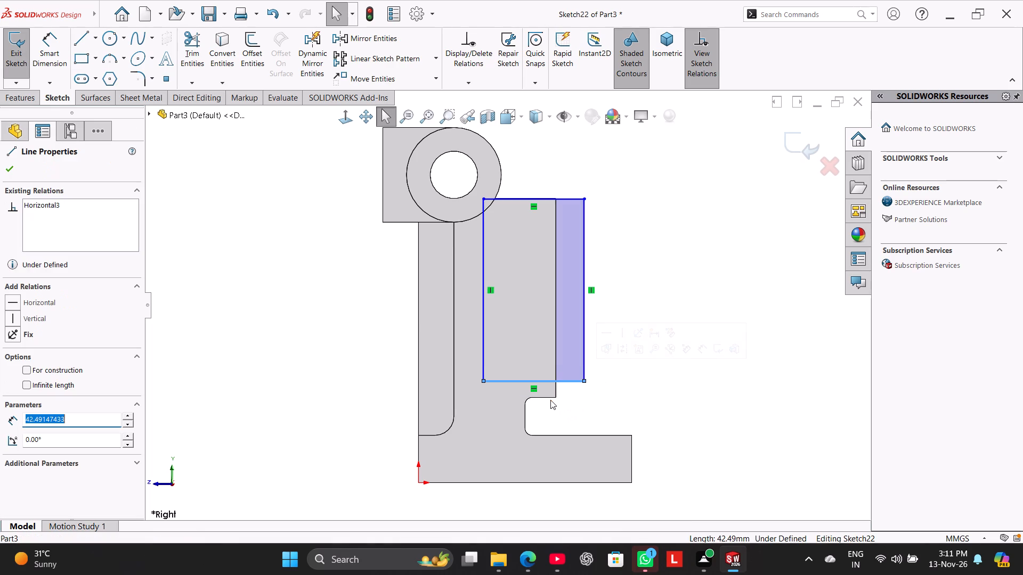
{"action": "left_click", "coordinate": [544, 398]}
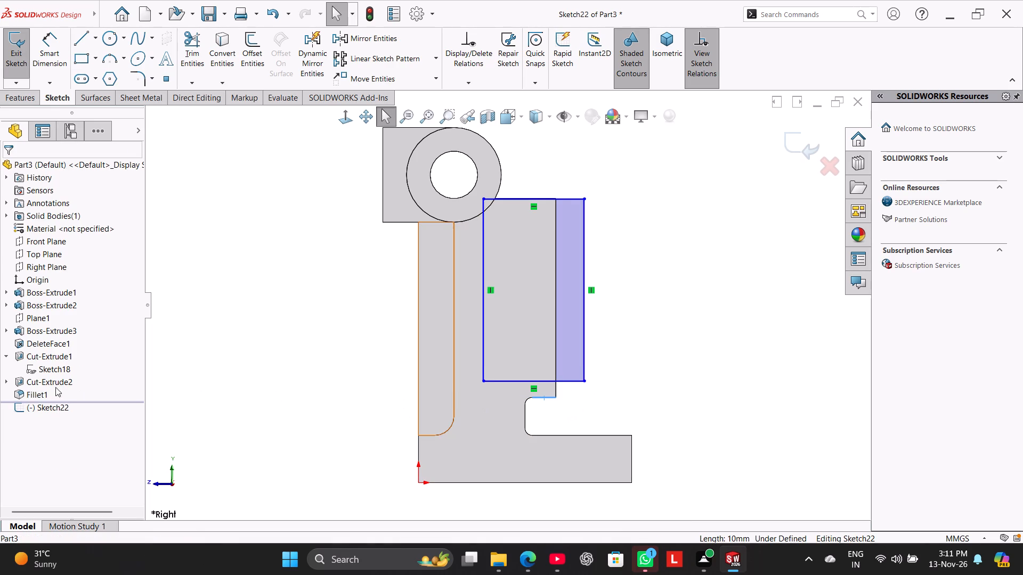
{"action": "left_click", "coordinate": [578, 379], "text": "ctrl"}
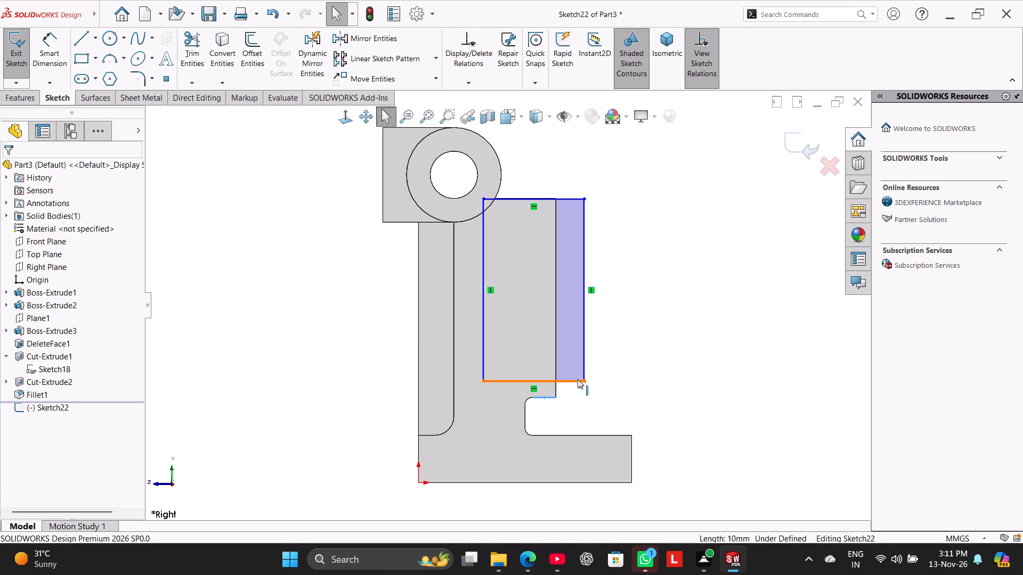
{"action": "left_click", "coordinate": [38, 356]}
{"action": "left_click", "coordinate": [195, 334]}
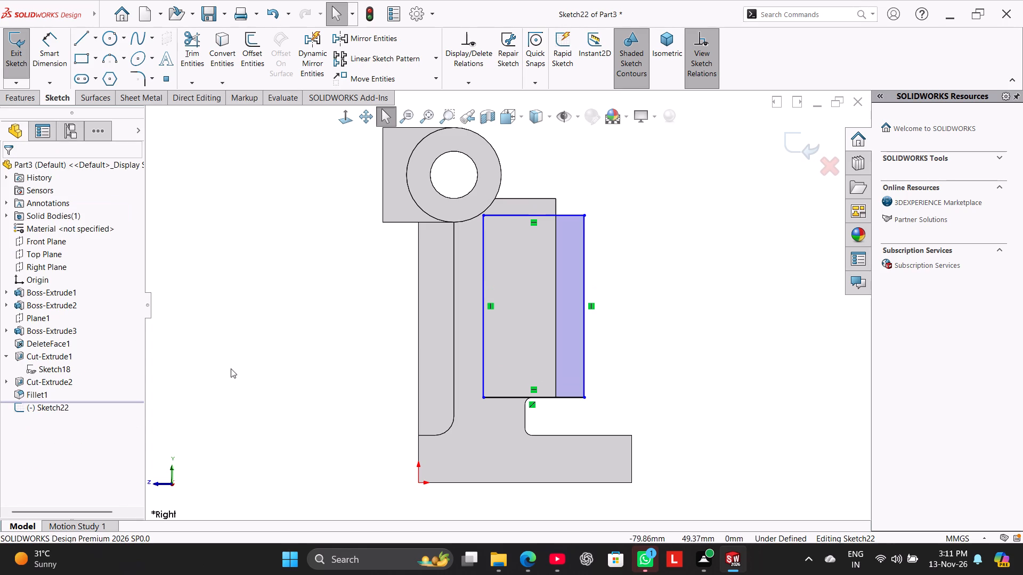
{"action": "left_click", "coordinate": [520, 213], "text": "ctrl"}
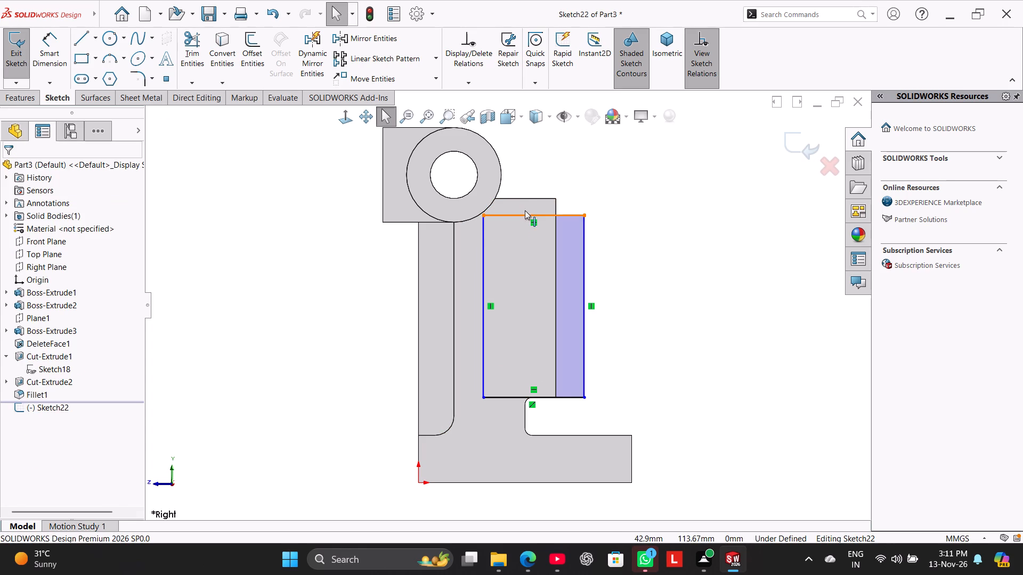
{"action": "left_click", "coordinate": [528, 200], "text": "ctrl"}
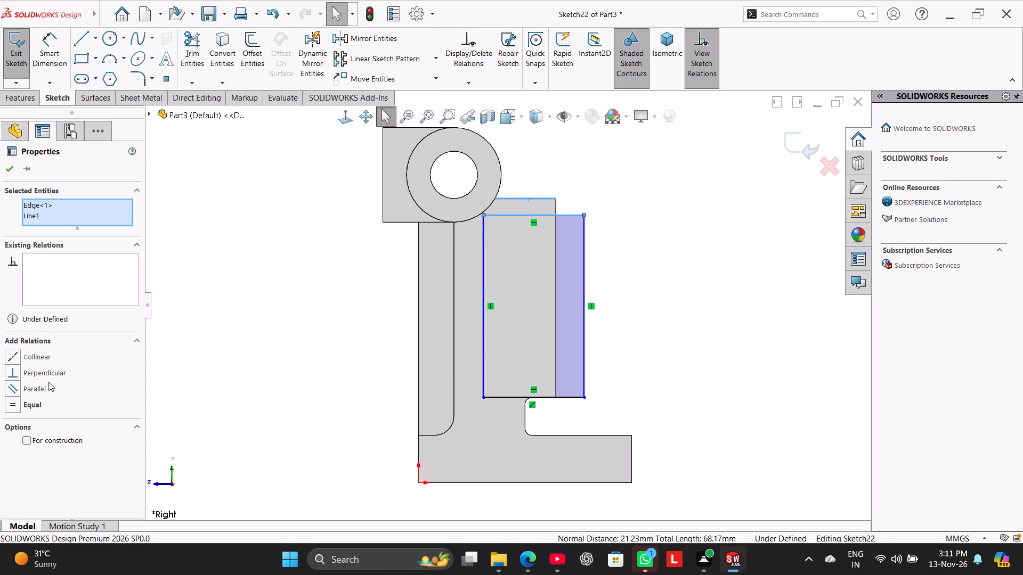
{"action": "left_click", "coordinate": [36, 355]}
{"action": "left_click", "coordinate": [265, 344]}
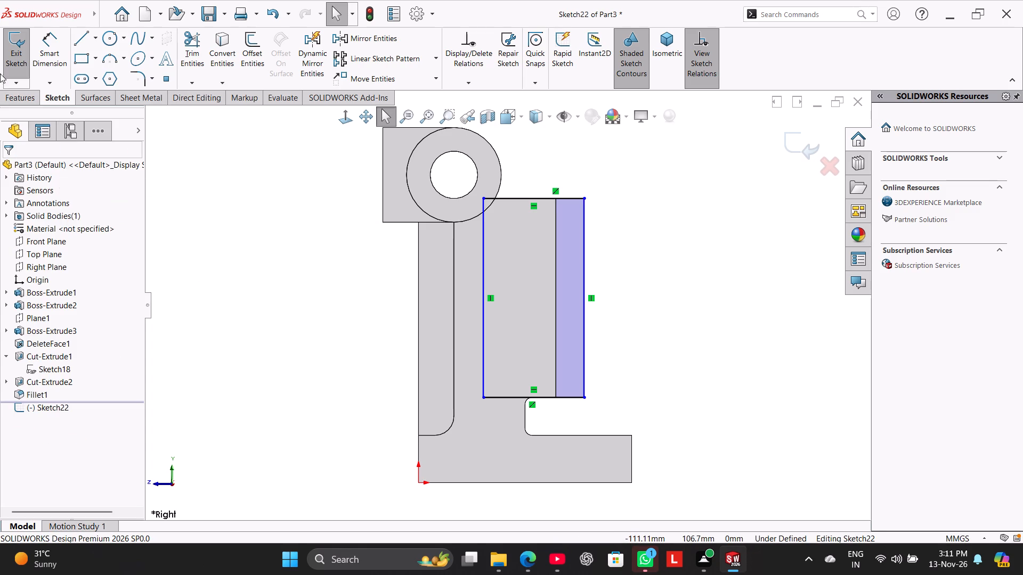
{"action": "left_click", "coordinate": [11, 51]}
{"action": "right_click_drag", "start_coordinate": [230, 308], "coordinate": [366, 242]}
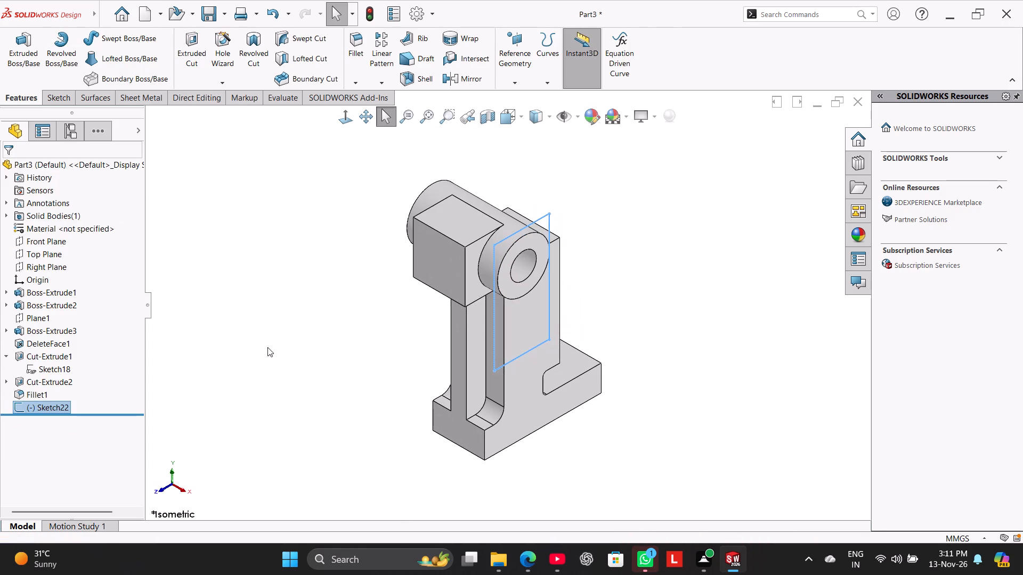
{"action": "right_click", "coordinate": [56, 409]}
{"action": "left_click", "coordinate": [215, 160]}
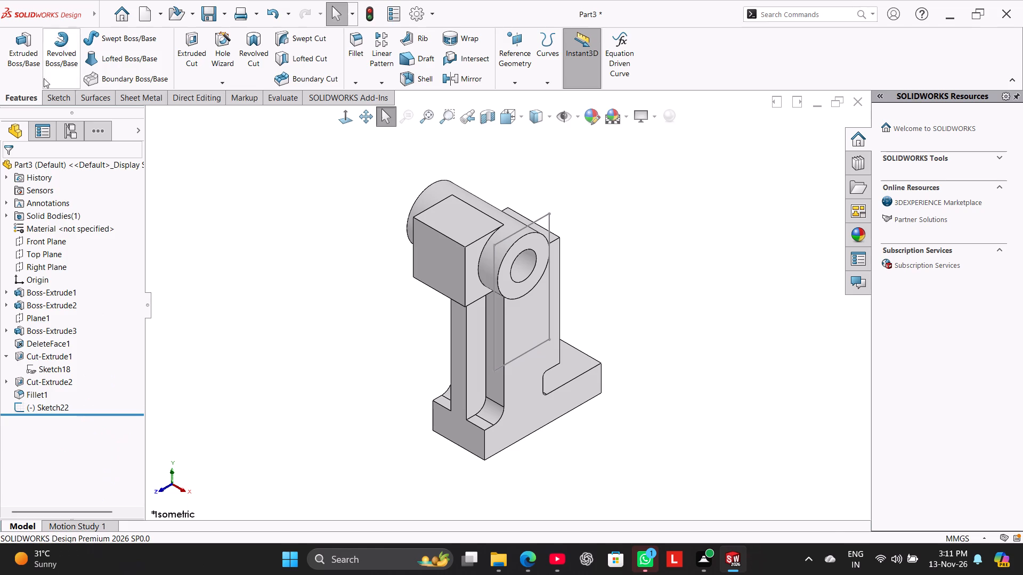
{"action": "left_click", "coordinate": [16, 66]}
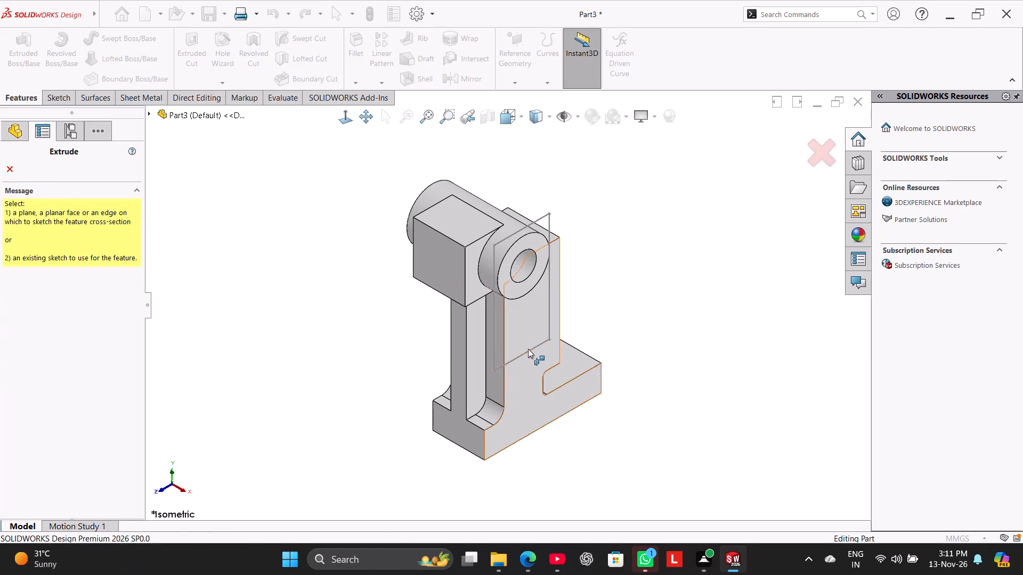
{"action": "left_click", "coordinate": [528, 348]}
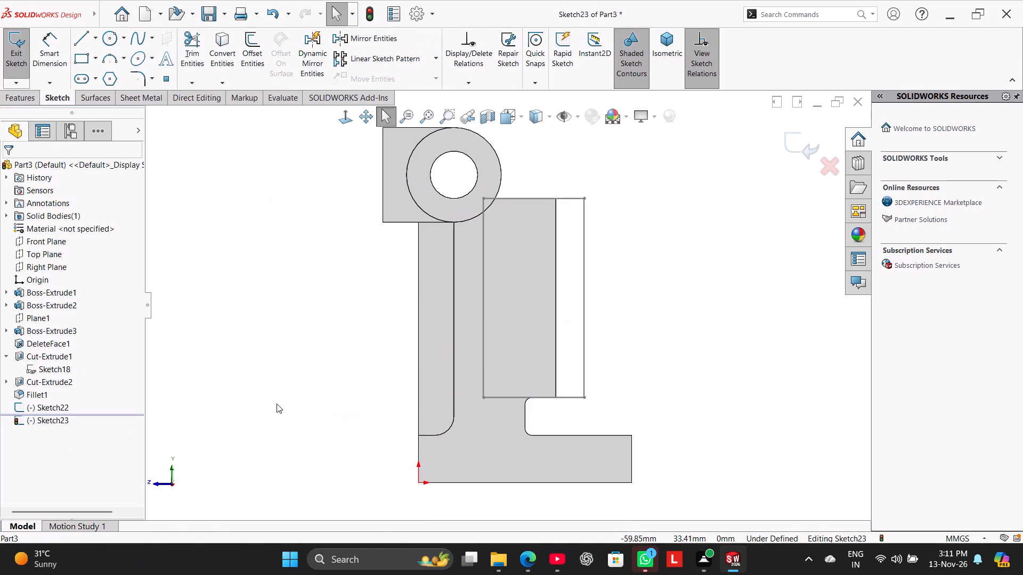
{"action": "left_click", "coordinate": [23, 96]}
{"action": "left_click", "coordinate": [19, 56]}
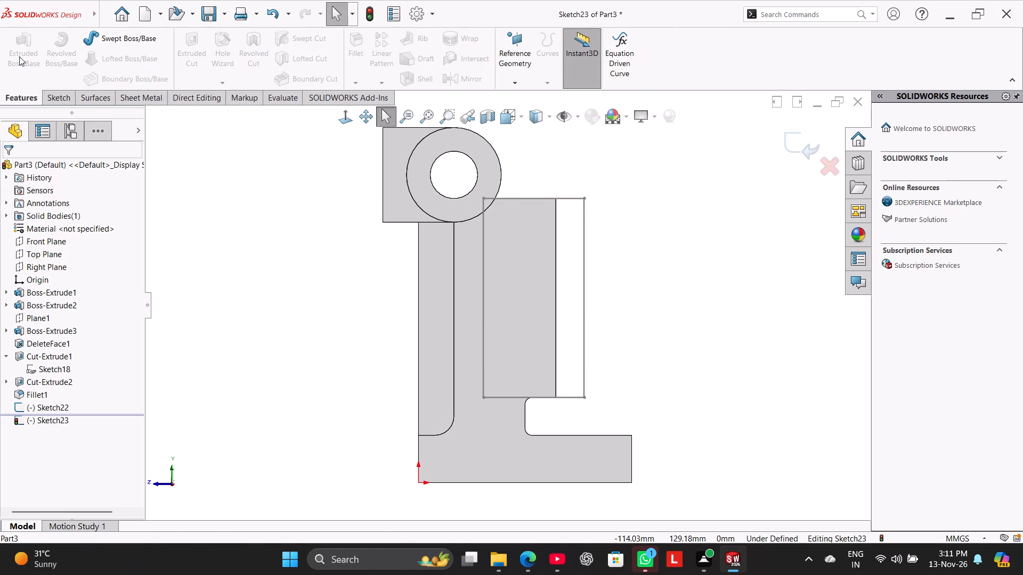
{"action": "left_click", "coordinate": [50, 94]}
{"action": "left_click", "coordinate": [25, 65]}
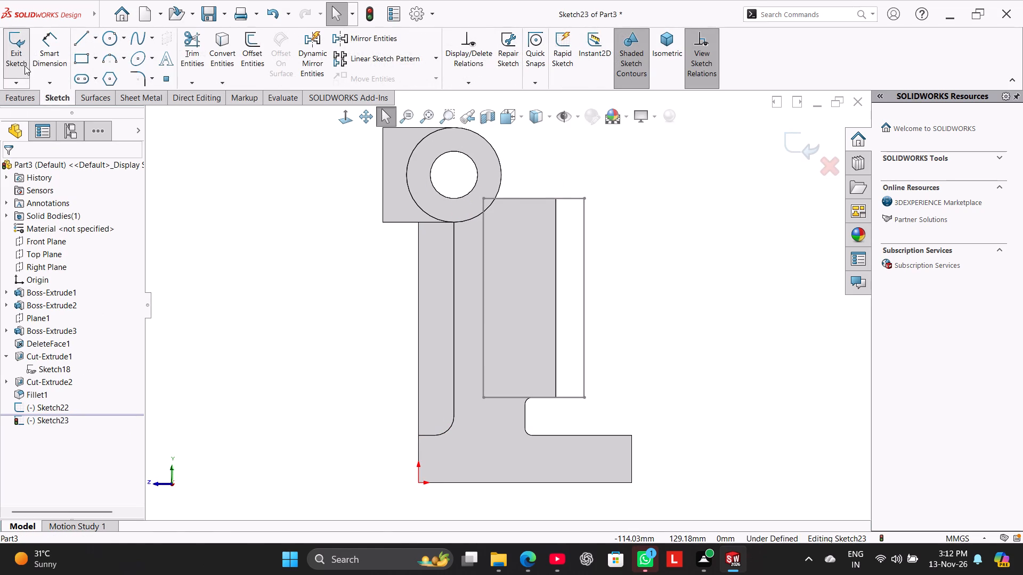
Extrude the rectangle sketch as a boss using the Mid Plane end condition with a depth of 56 mm.
{"action": "left_click", "coordinate": [24, 96]}
{"action": "left_click", "coordinate": [20, 62]}
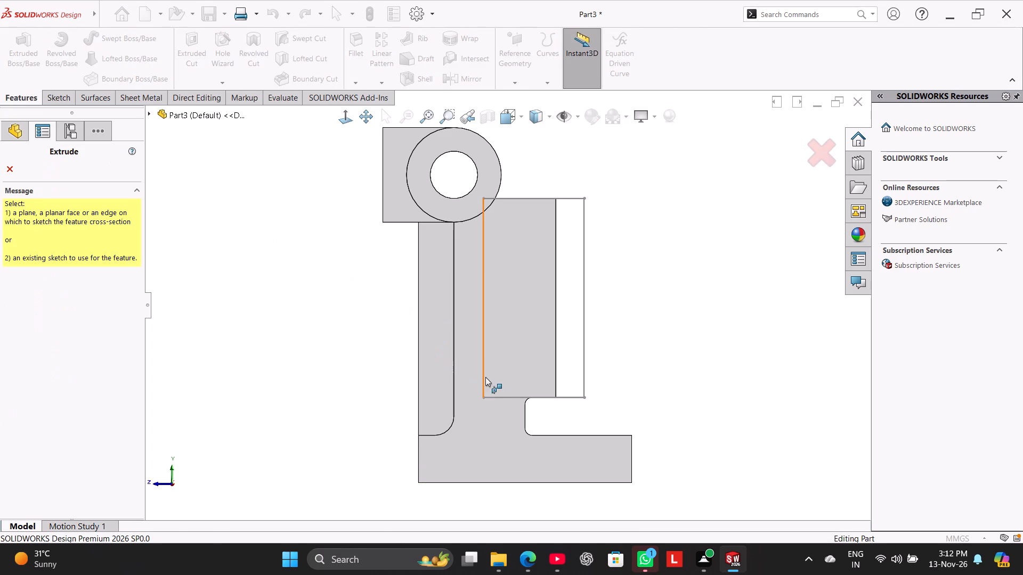
{"action": "left_click", "coordinate": [151, 117]}
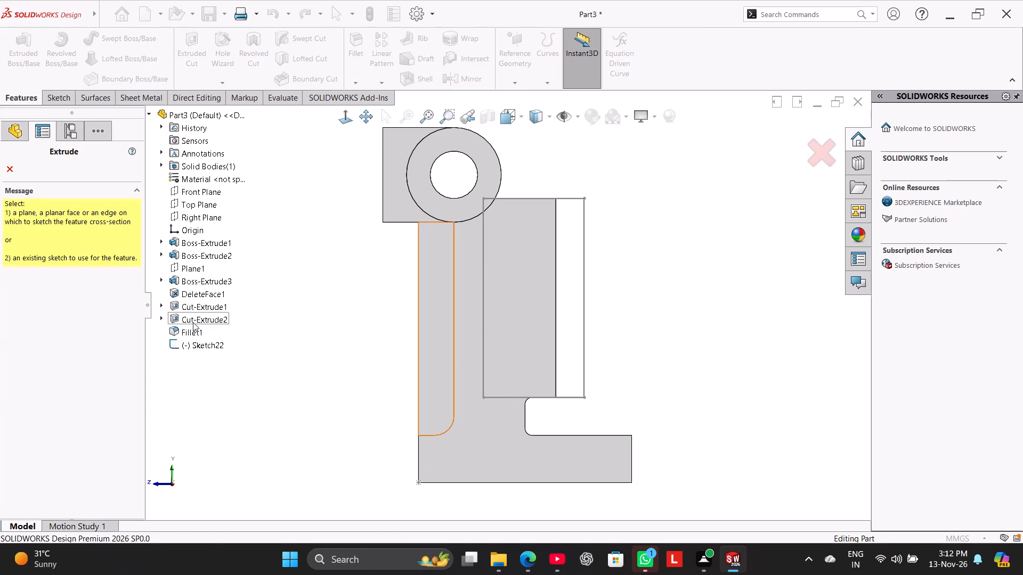
{"action": "left_click", "coordinate": [203, 341]}
{"action": "middle_click_drag", "start_coordinate": [262, 332], "coordinate": [282, 411]}
{"action": "left_click", "coordinate": [66, 244]}
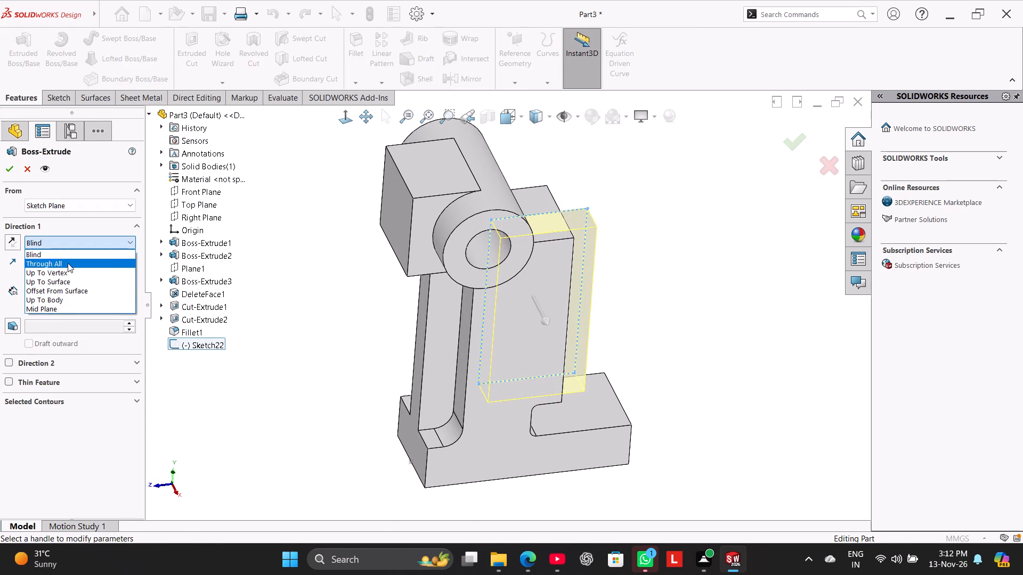
{"action": "left_click", "coordinate": [75, 309]}
{"action": "key", "text": "5"}
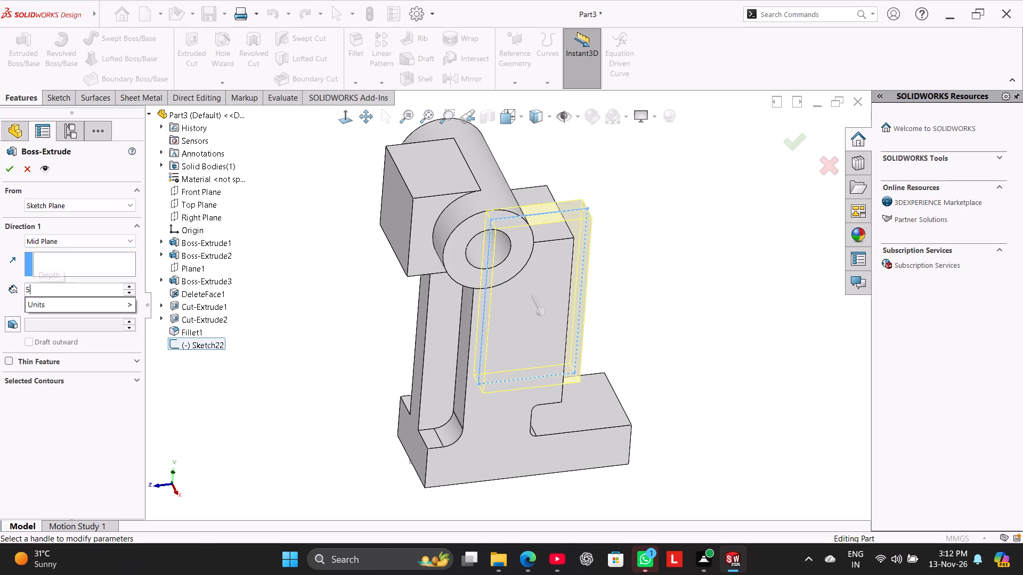
{"action": "key", "text": "6"}
{"action": "key", "text": "Return"}
{"action": "left_click", "coordinate": [10, 173]}
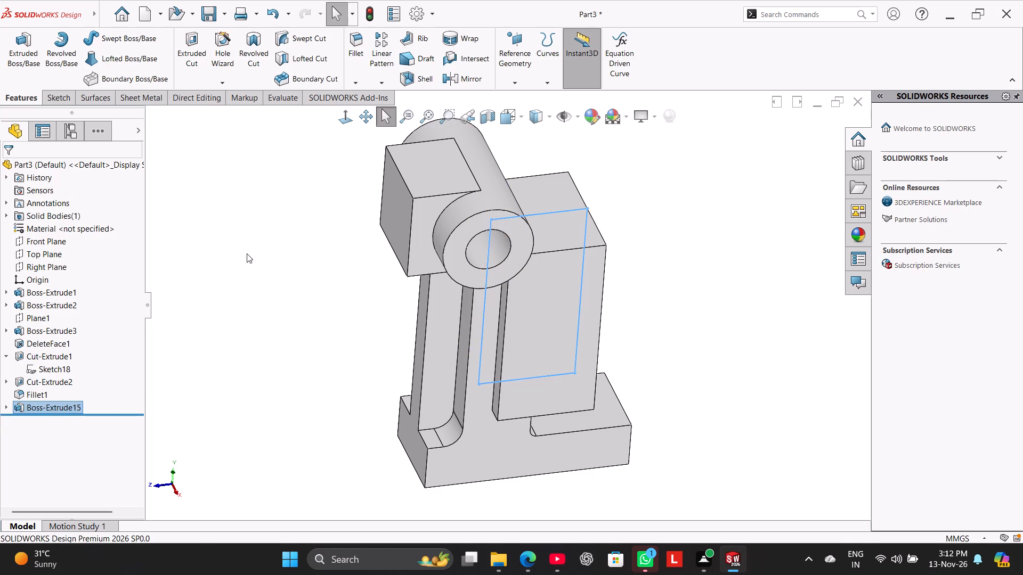
{"action": "left_click", "coordinate": [285, 258]}
Edit the new boss's sketch, make the rectangle's rear edge collinear with the upright's rear edge, and exit to rebuild.
{"action": "right_click_drag", "start_coordinate": [278, 313], "coordinate": [593, 142]}
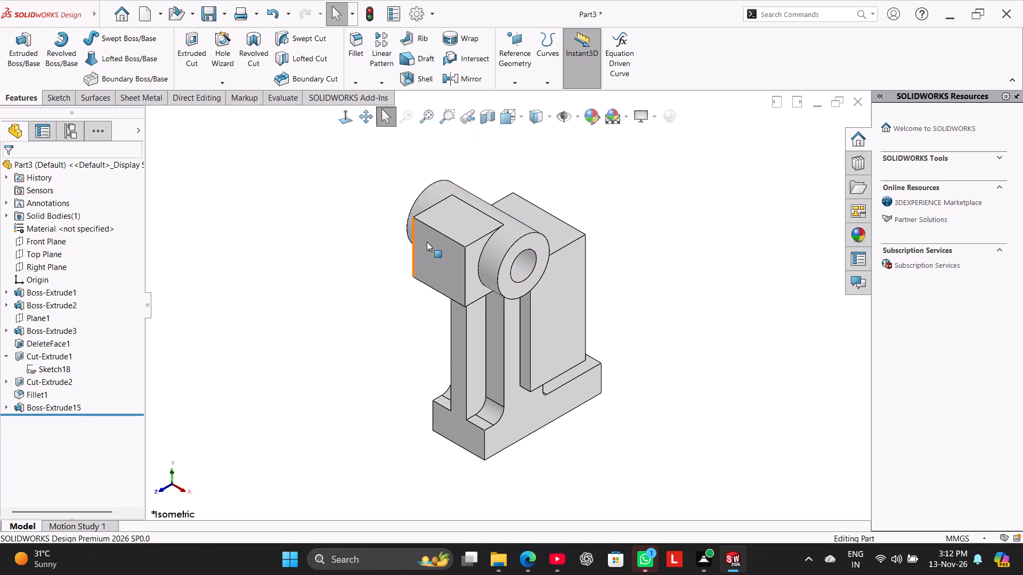
{"action": "middle_click_drag", "start_coordinate": [317, 323], "coordinate": [275, 300]}
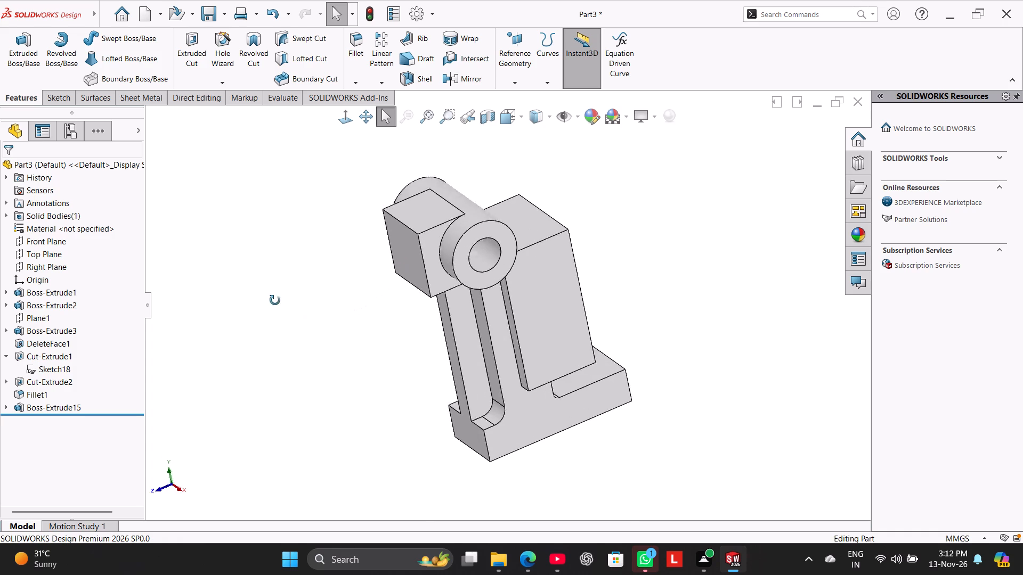
{"action": "middle_click_drag", "start_coordinate": [275, 300], "coordinate": [246, 307]}
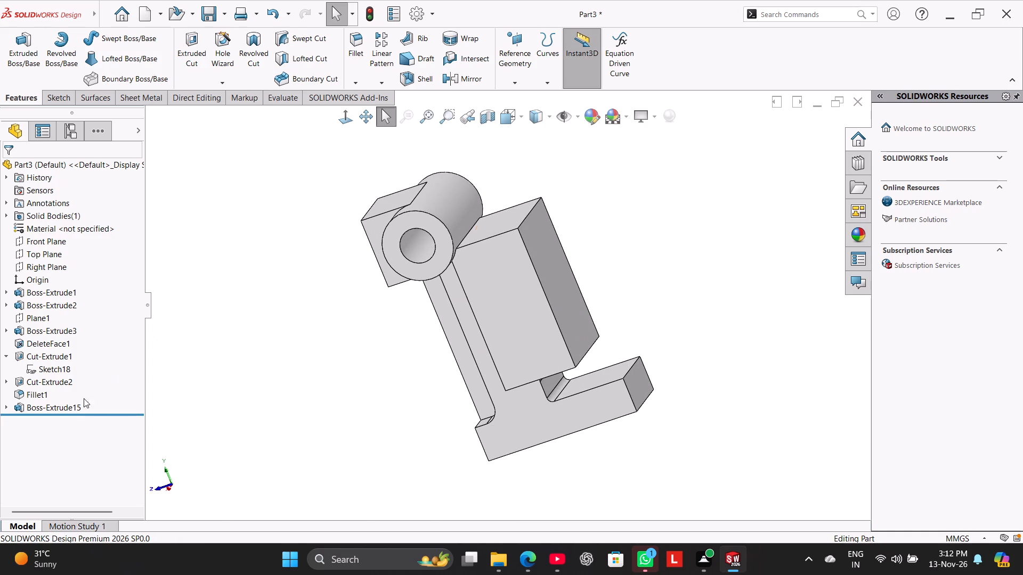
{"action": "right_click", "coordinate": [62, 410]}
{"action": "left_click", "coordinate": [88, 311]}
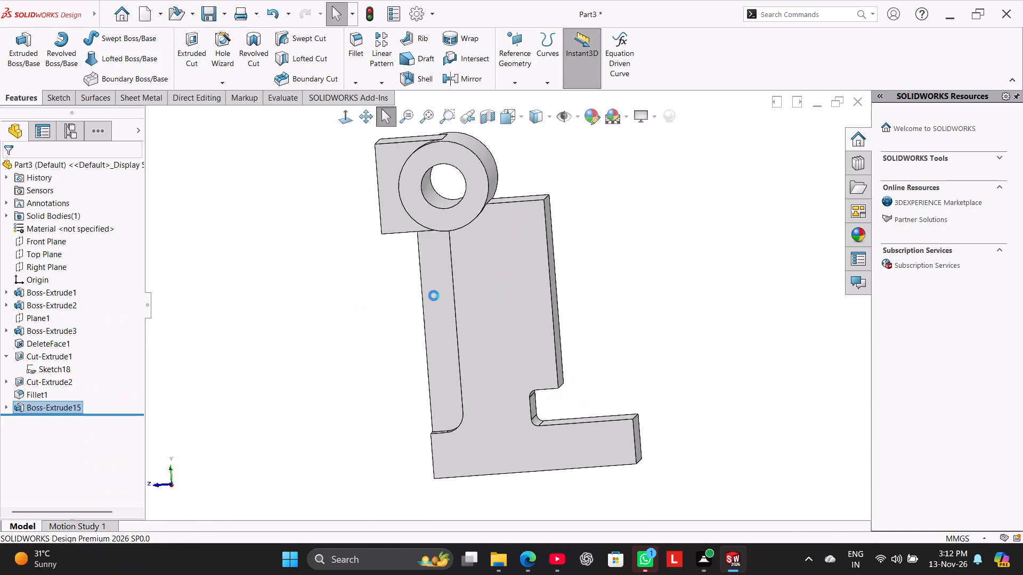
{"action": "left_click_drag", "start_coordinate": [587, 347], "coordinate": [559, 348]}
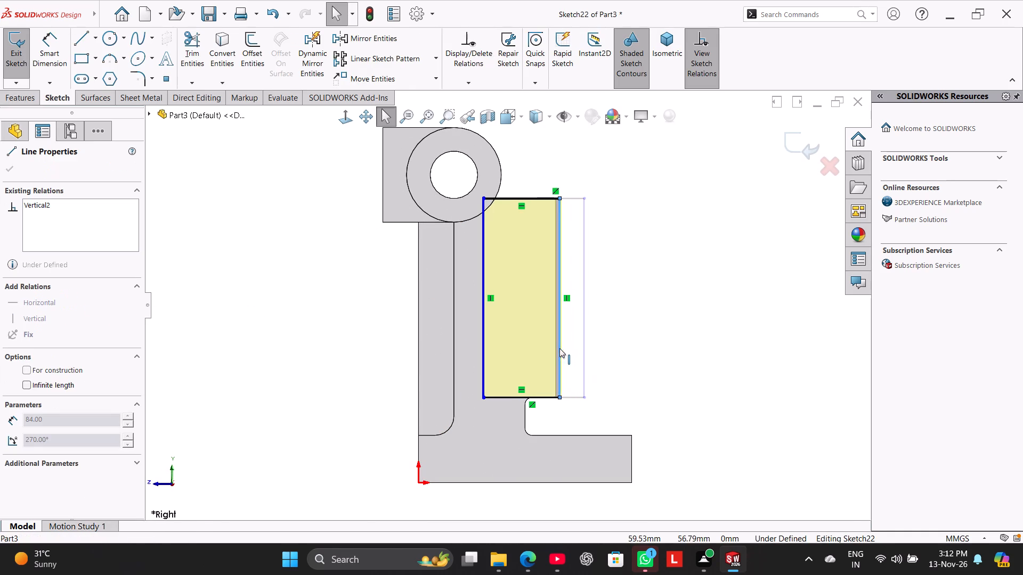
{"action": "left_click_drag", "start_coordinate": [559, 348], "coordinate": [555, 347]}
{"action": "left_click_drag", "start_coordinate": [291, 354], "coordinate": [305, 351]}
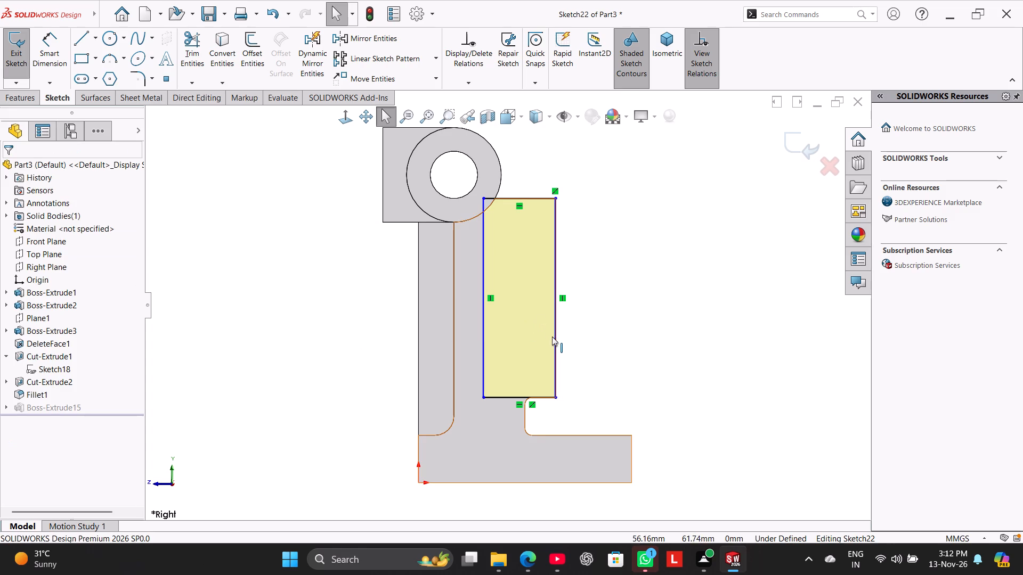
{"action": "left_click_drag", "start_coordinate": [552, 336], "coordinate": [584, 347]}
{"action": "left_click", "coordinate": [572, 416]}
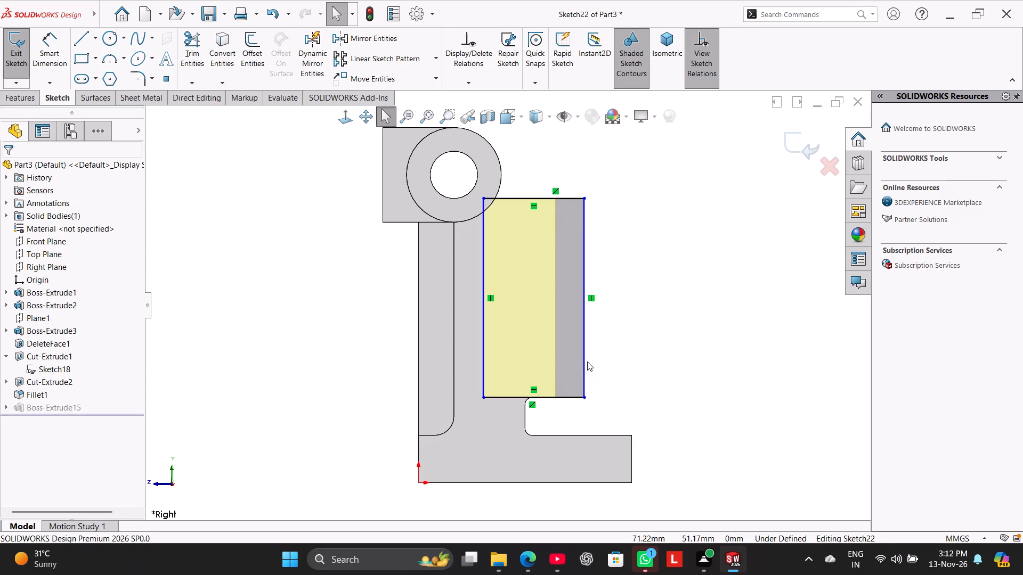
{"action": "left_click", "coordinate": [582, 356], "text": "ctrl"}
{"action": "left_click", "coordinate": [555, 360], "text": "ctrl"}
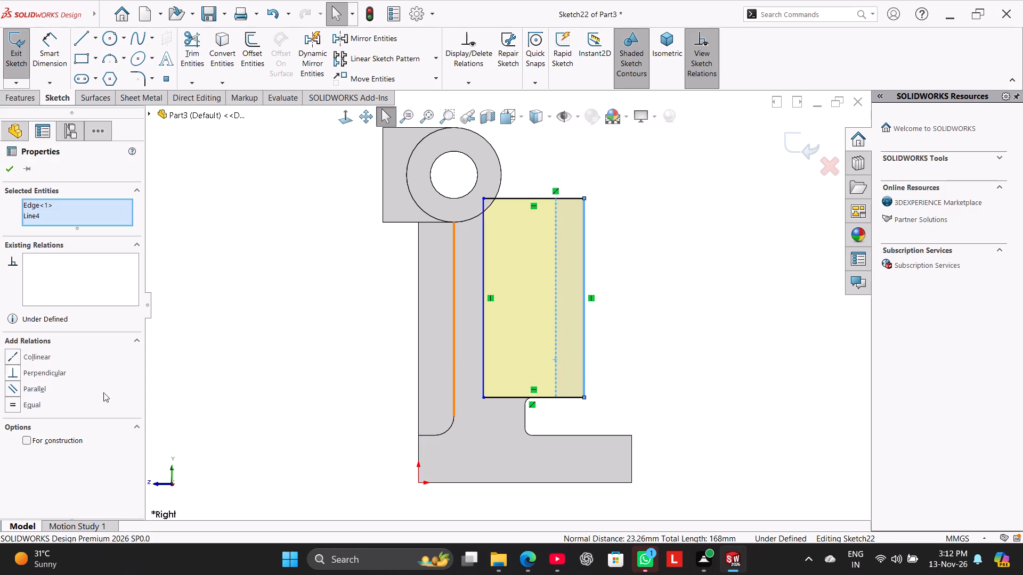
{"action": "left_click", "coordinate": [43, 356]}
{"action": "left_click", "coordinate": [207, 194]}
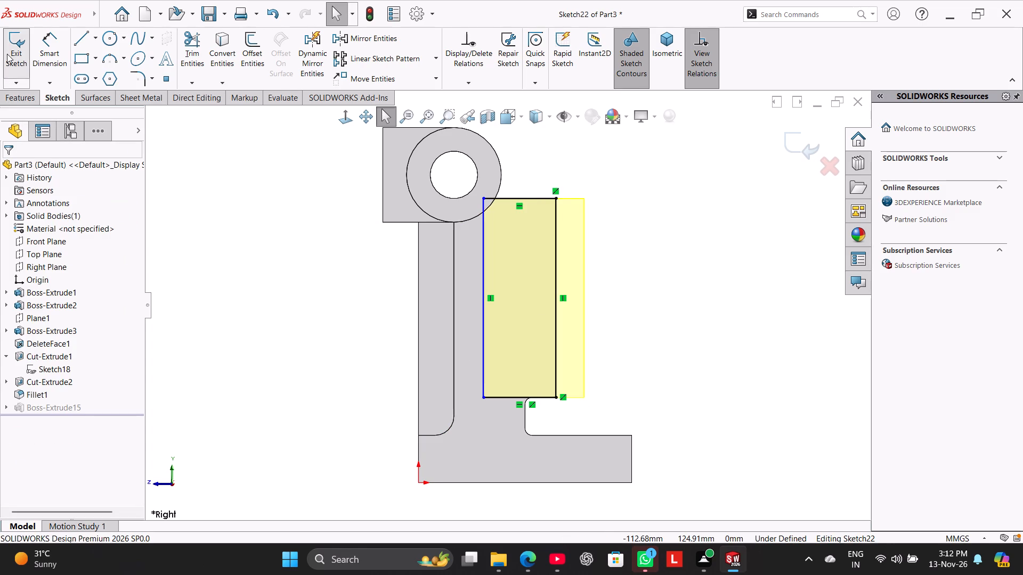
{"action": "left_click", "coordinate": [7, 54]}
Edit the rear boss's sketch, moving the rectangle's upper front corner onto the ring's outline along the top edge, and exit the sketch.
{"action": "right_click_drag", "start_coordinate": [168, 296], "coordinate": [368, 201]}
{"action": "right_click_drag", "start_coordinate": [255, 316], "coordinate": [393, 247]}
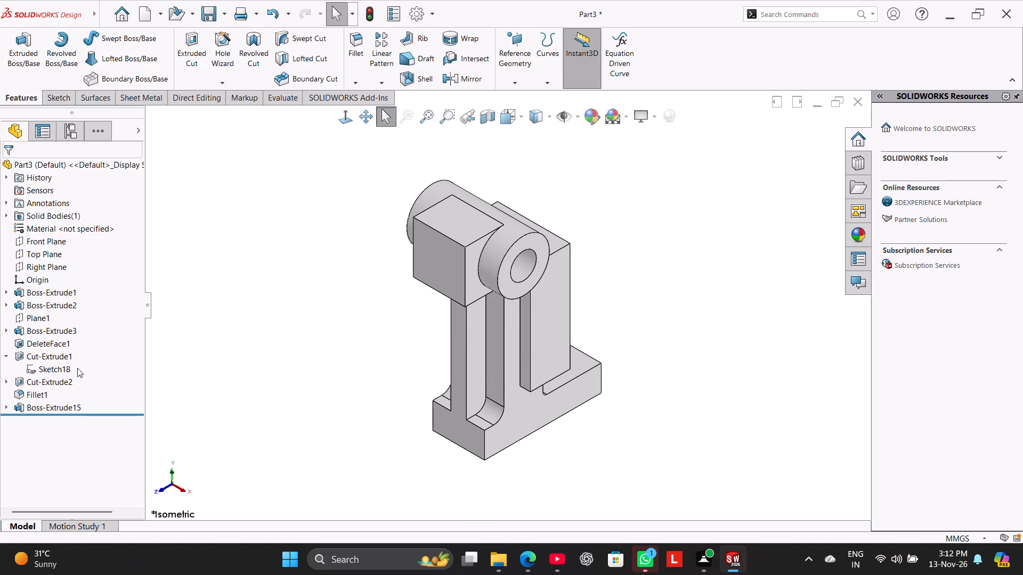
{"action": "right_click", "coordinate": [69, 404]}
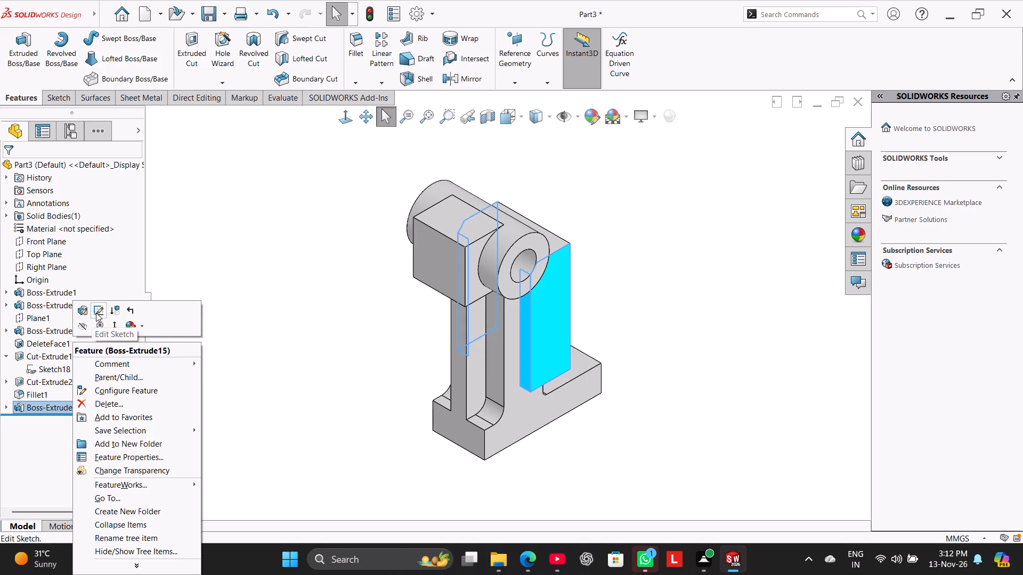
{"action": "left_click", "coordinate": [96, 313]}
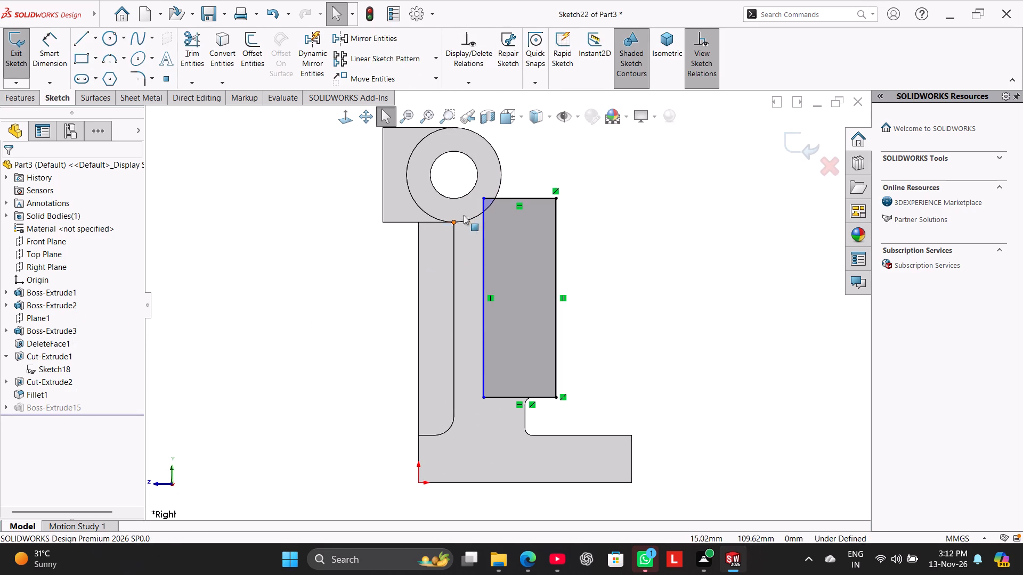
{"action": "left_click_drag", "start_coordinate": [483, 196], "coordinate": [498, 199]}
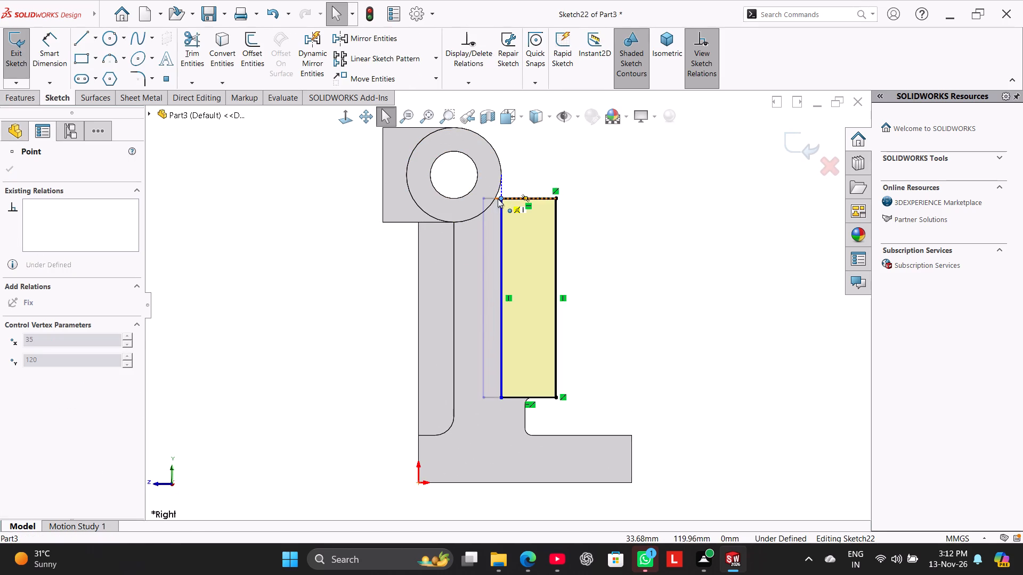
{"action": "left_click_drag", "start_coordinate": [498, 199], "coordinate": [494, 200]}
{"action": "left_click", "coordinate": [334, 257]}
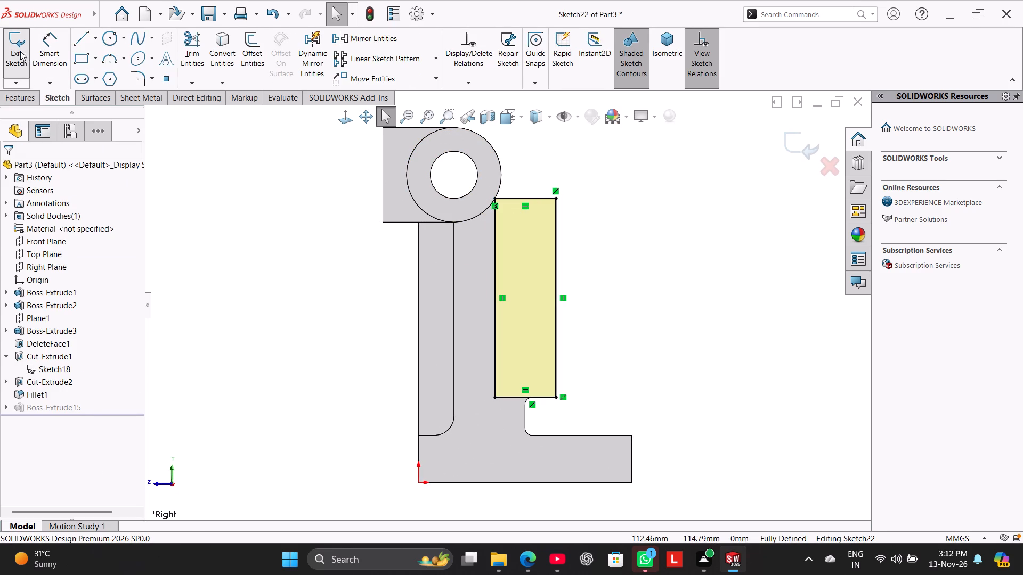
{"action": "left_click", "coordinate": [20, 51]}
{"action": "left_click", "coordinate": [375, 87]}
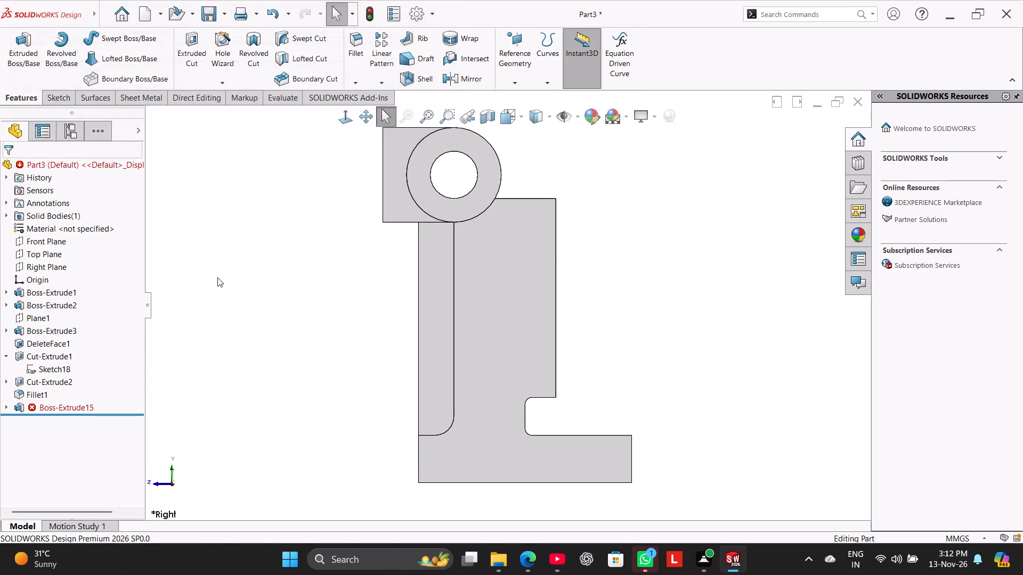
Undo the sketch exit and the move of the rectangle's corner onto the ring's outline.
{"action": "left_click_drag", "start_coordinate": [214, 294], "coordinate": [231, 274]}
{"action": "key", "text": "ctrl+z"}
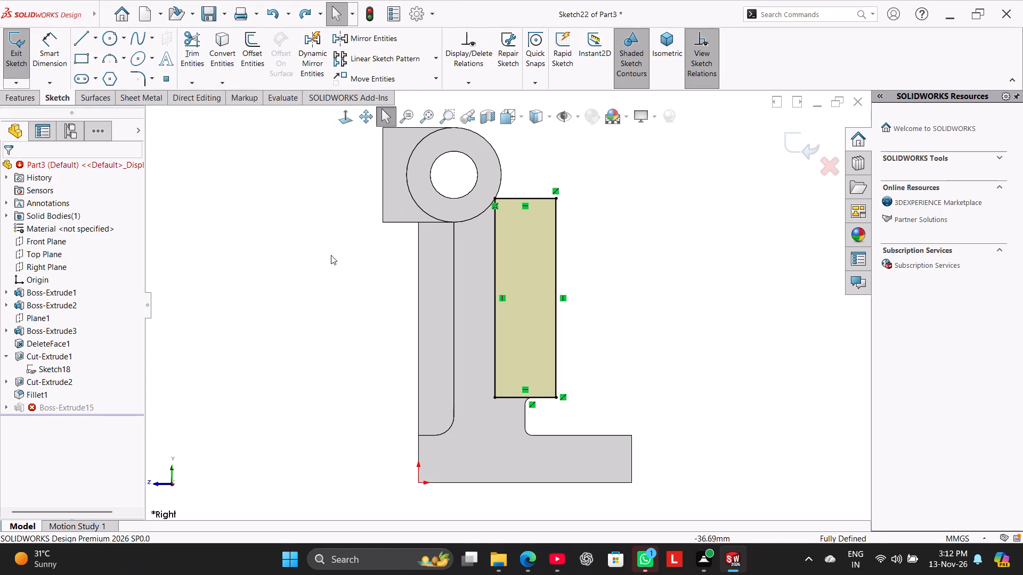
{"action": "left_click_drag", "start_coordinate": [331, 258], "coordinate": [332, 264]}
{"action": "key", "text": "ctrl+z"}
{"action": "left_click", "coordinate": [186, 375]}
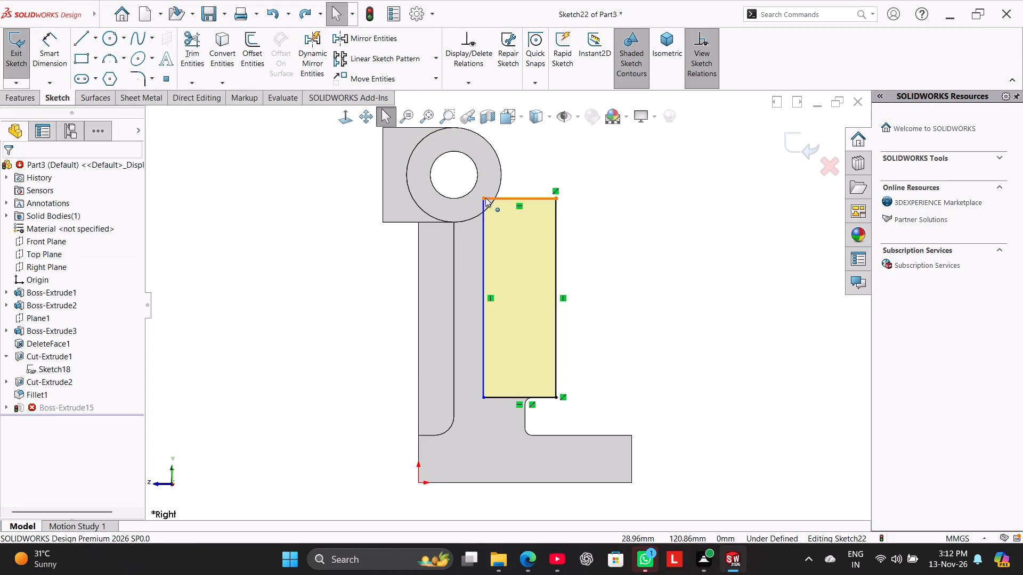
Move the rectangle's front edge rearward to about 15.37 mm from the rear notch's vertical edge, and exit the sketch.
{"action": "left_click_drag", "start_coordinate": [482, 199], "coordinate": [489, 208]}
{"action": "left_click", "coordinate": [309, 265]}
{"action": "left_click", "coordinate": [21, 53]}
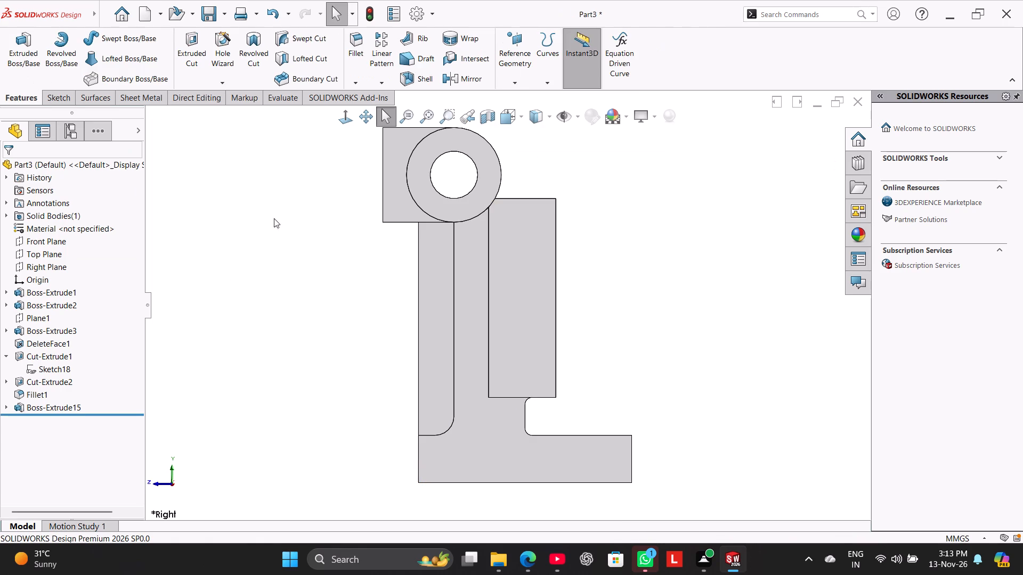
Edit the rear boss's sketch, dimension the rectangle's front edge at 15 mm from the rear notch's vertical edge, and exit the sketch.
{"action": "right_click_drag", "start_coordinate": [288, 333], "coordinate": [484, 221]}
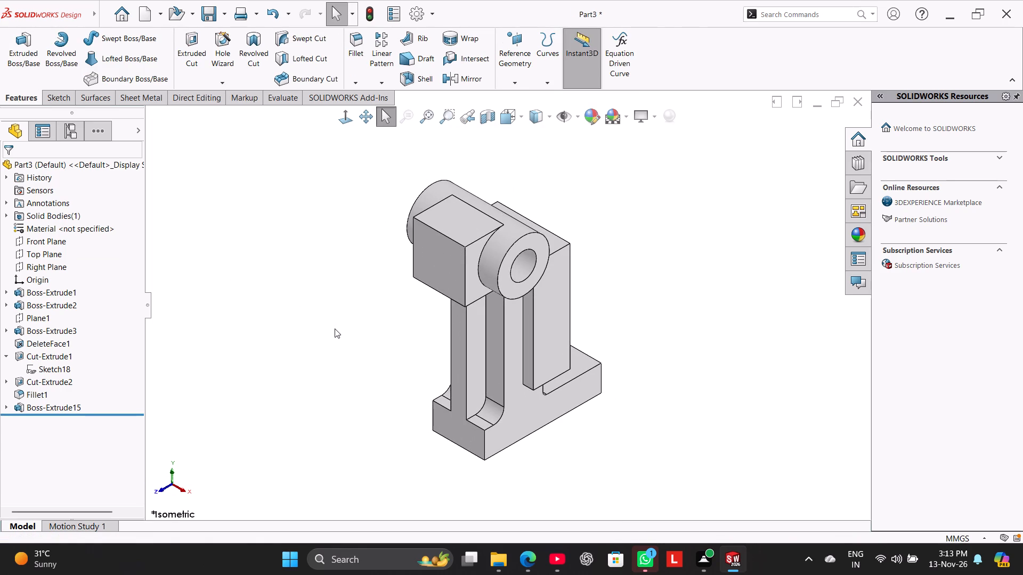
{"action": "middle_click_drag", "start_coordinate": [335, 328], "coordinate": [282, 229]}
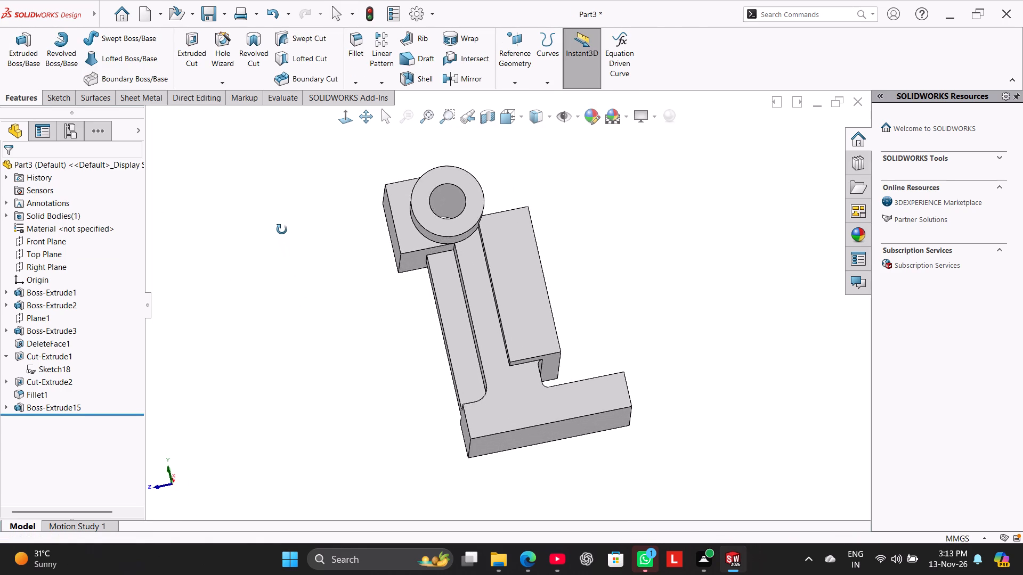
{"action": "middle_click_drag", "start_coordinate": [282, 229], "coordinate": [290, 257]}
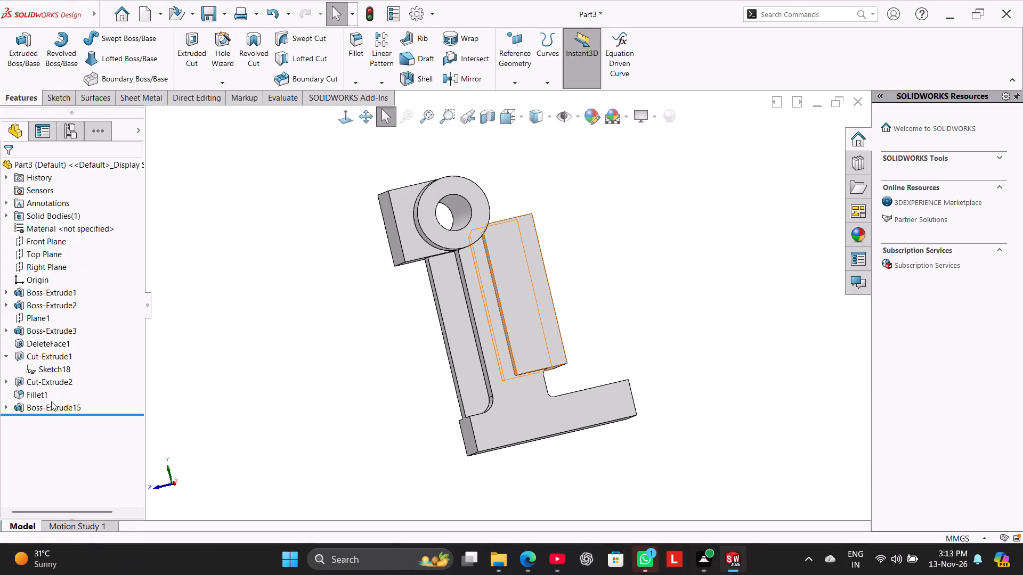
{"action": "right_click", "coordinate": [56, 407]}
{"action": "left_click", "coordinate": [88, 308]}
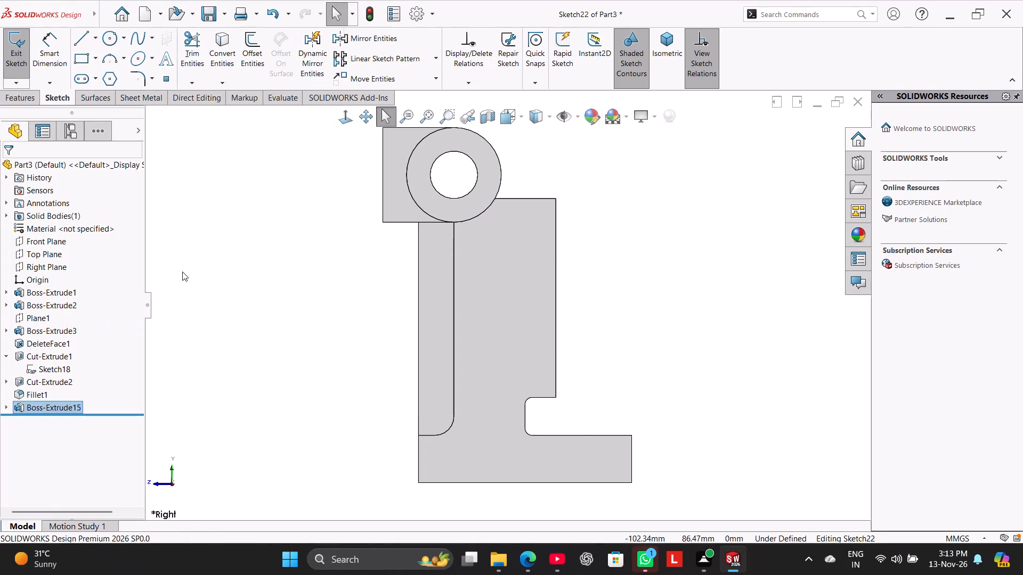
{"action": "left_click_drag", "start_coordinate": [54, 48], "coordinate": [54, 55]}
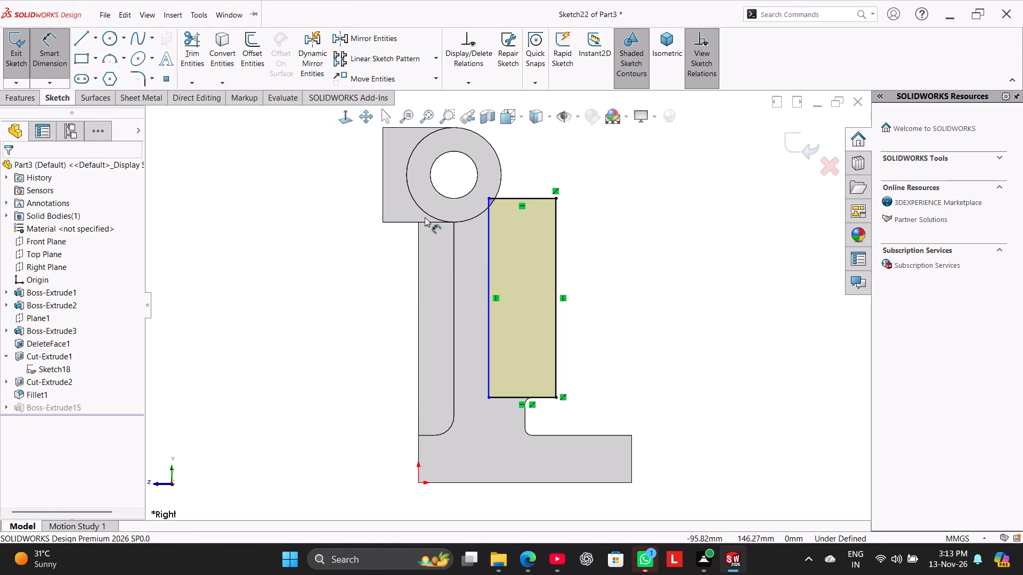
{"action": "left_click", "coordinate": [525, 417]}
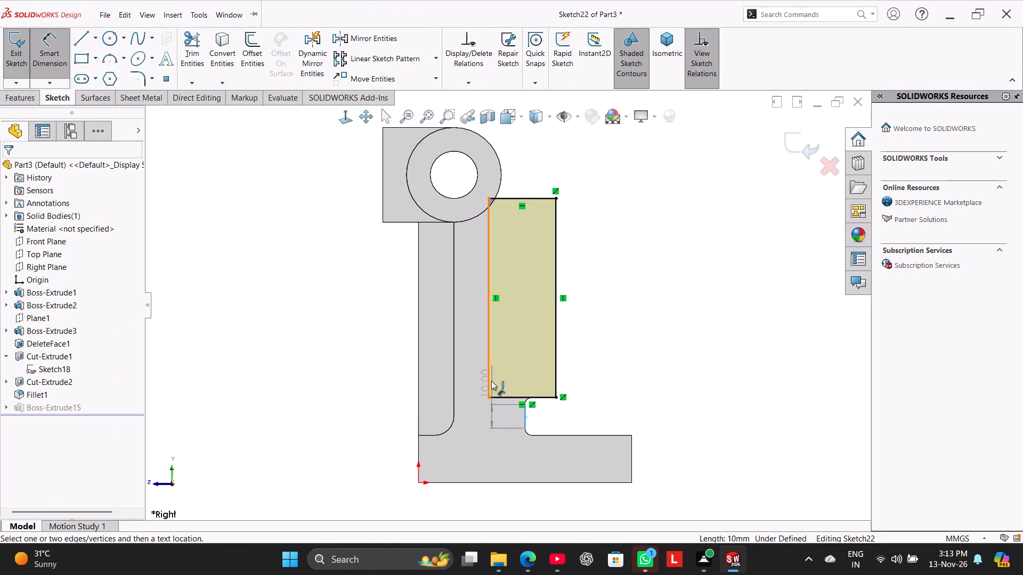
{"action": "left_click", "coordinate": [490, 380]}
{"action": "left_click", "coordinate": [501, 434]}
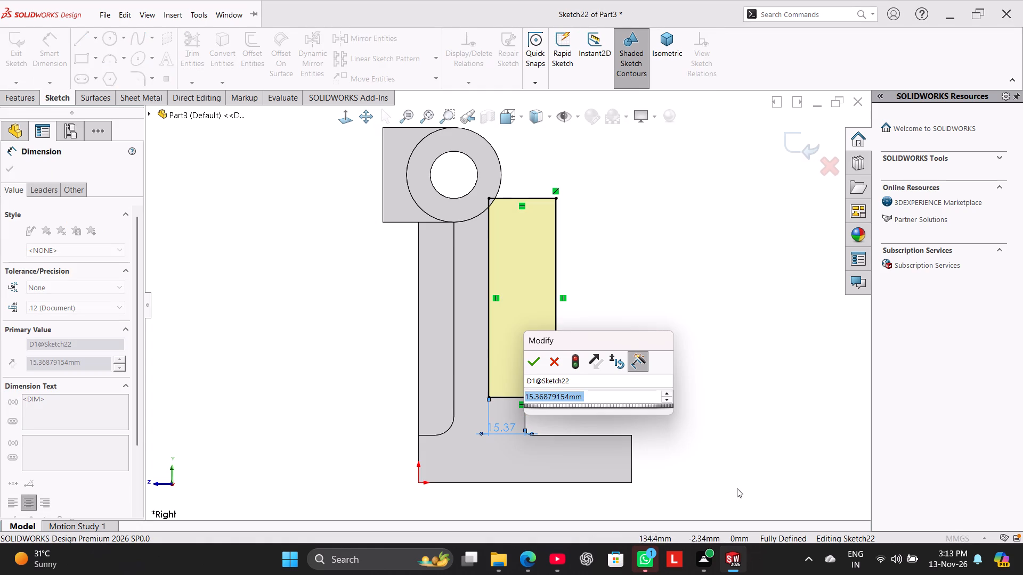
{"action": "key", "text": "1"}
{"action": "key", "text": "5"}
{"action": "key", "text": "Return"}
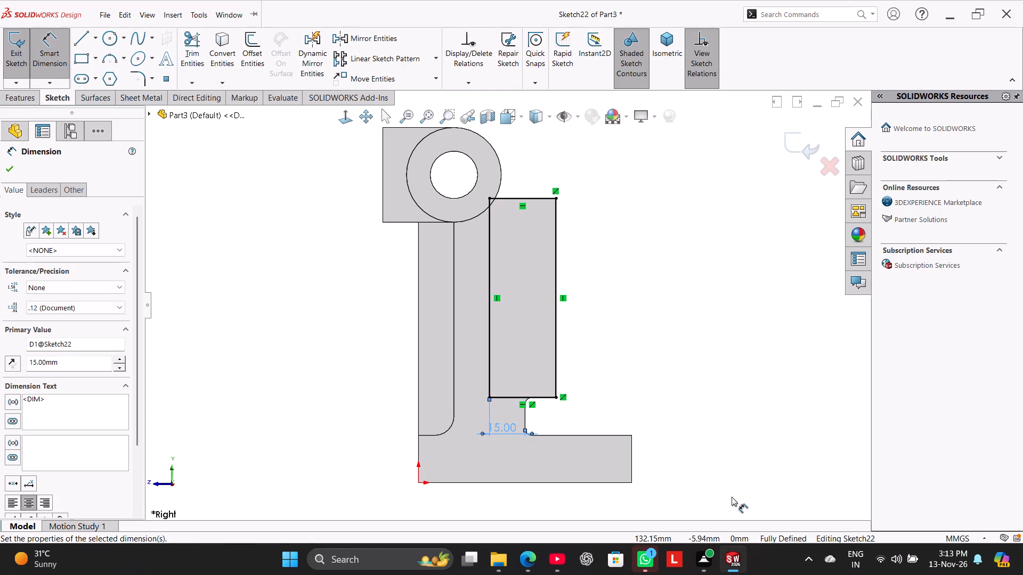
{"action": "right_click", "coordinate": [697, 273]}
{"action": "left_click", "coordinate": [723, 307]}
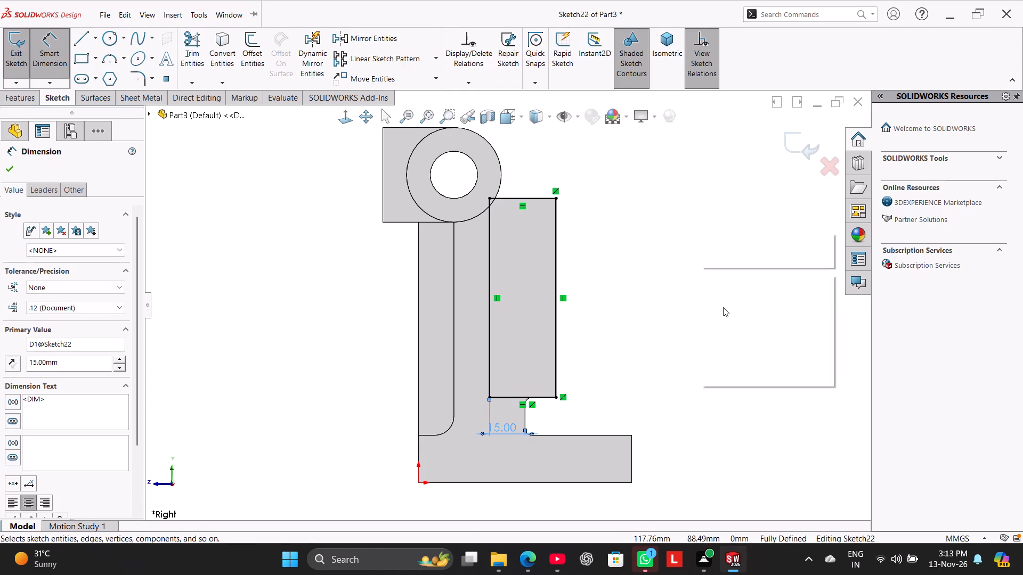
{"action": "left_click", "coordinate": [716, 303]}
{"action": "left_click", "coordinate": [8, 55]}
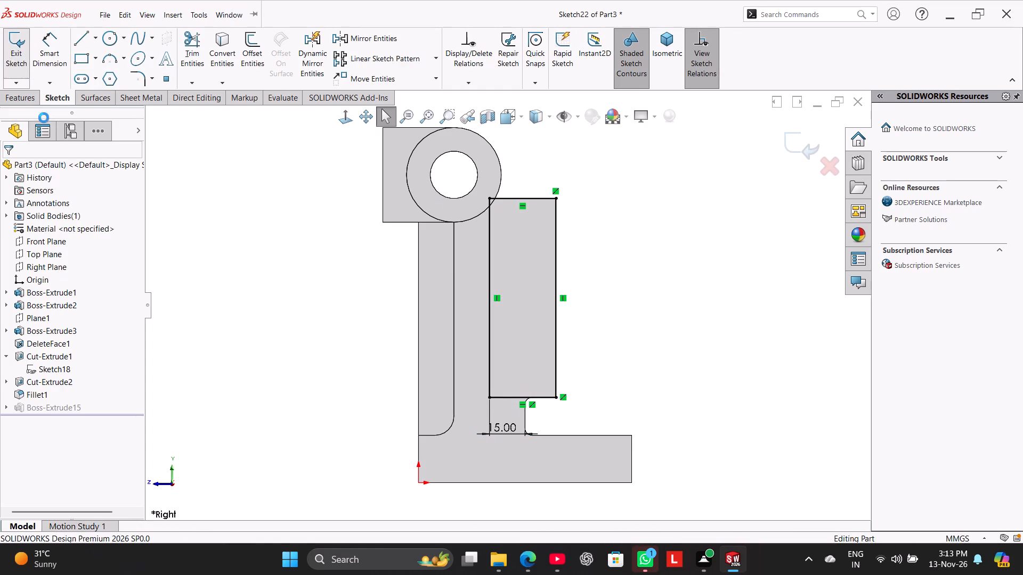
Apply a section view of the part through the Right Plane with 0 mm offset, viewed normal to the cut.
{"action": "right_click_drag", "start_coordinate": [286, 306], "coordinate": [421, 244]}
{"action": "middle_click_drag", "start_coordinate": [342, 311], "coordinate": [272, 354]}
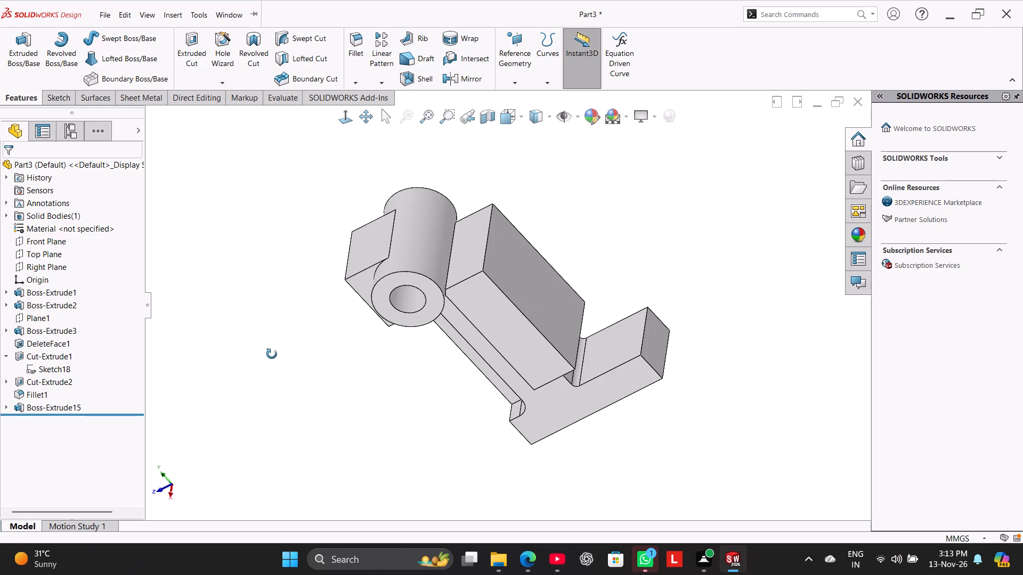
{"action": "middle_click_drag", "start_coordinate": [272, 354], "coordinate": [262, 241]}
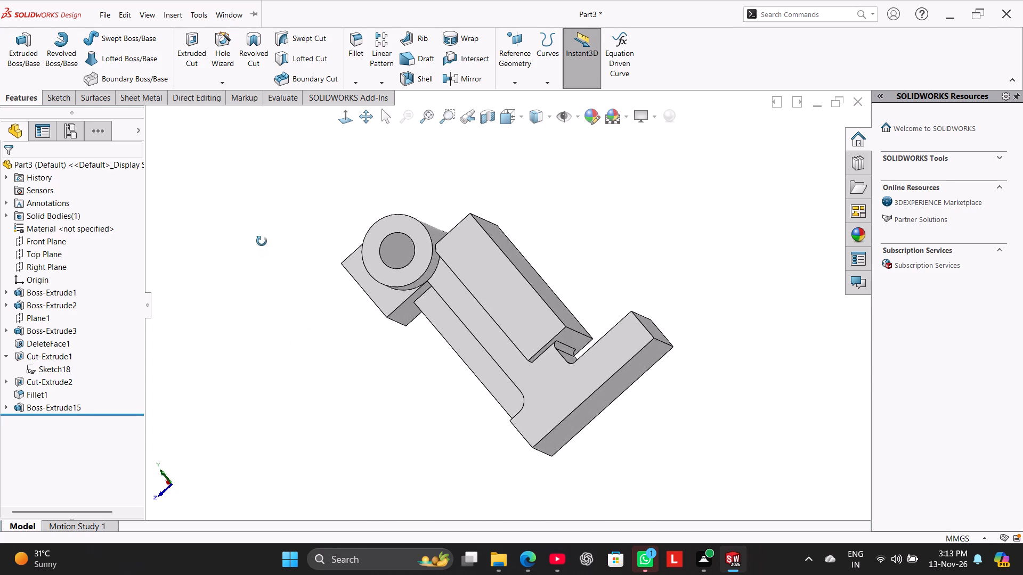
{"action": "middle_click_drag", "start_coordinate": [262, 241], "coordinate": [283, 299]}
{"action": "right_click_drag", "start_coordinate": [313, 347], "coordinate": [368, 300]}
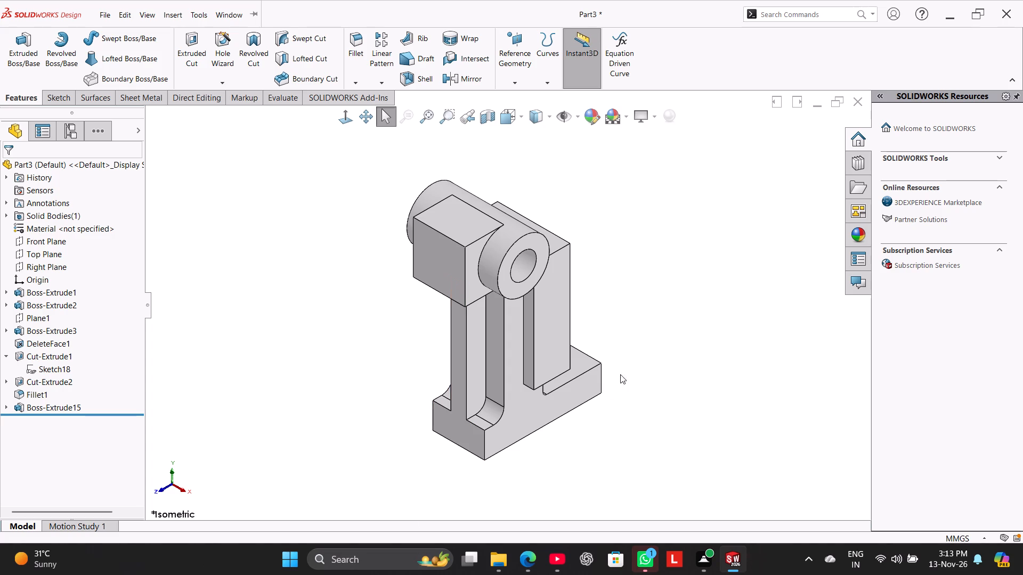
{"action": "left_click", "coordinate": [483, 121]}
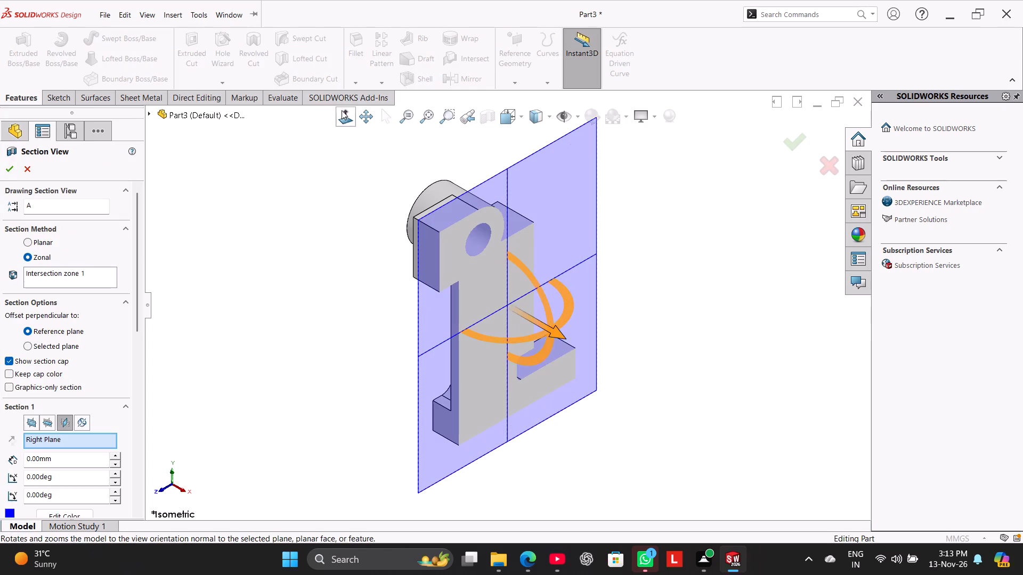
{"action": "left_click", "coordinate": [344, 126]}
{"action": "left_click", "coordinate": [345, 113]}
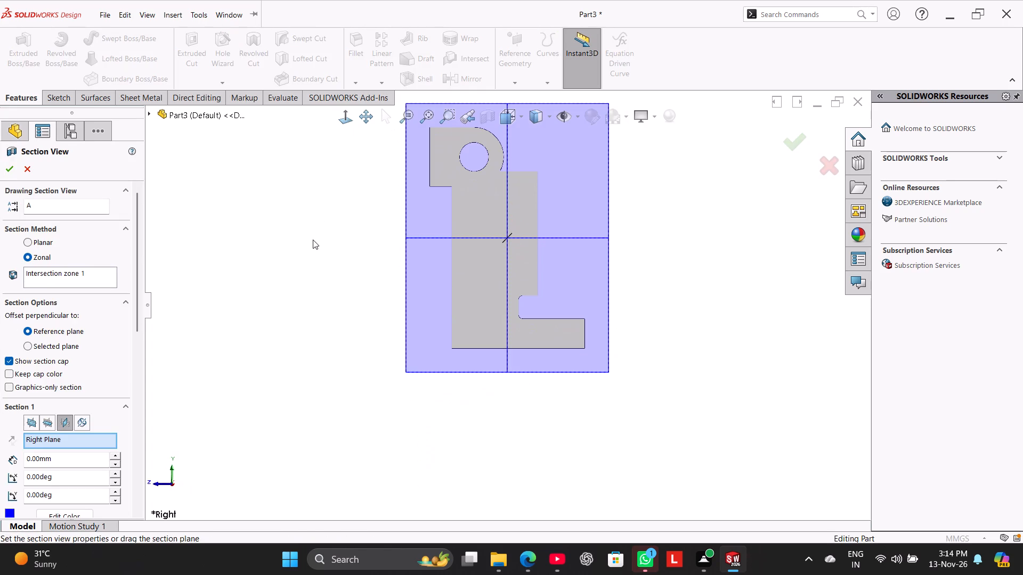
{"action": "left_click", "coordinate": [313, 240]}
{"action": "left_click", "coordinate": [6, 171]}
{"action": "left_click", "coordinate": [217, 246]}
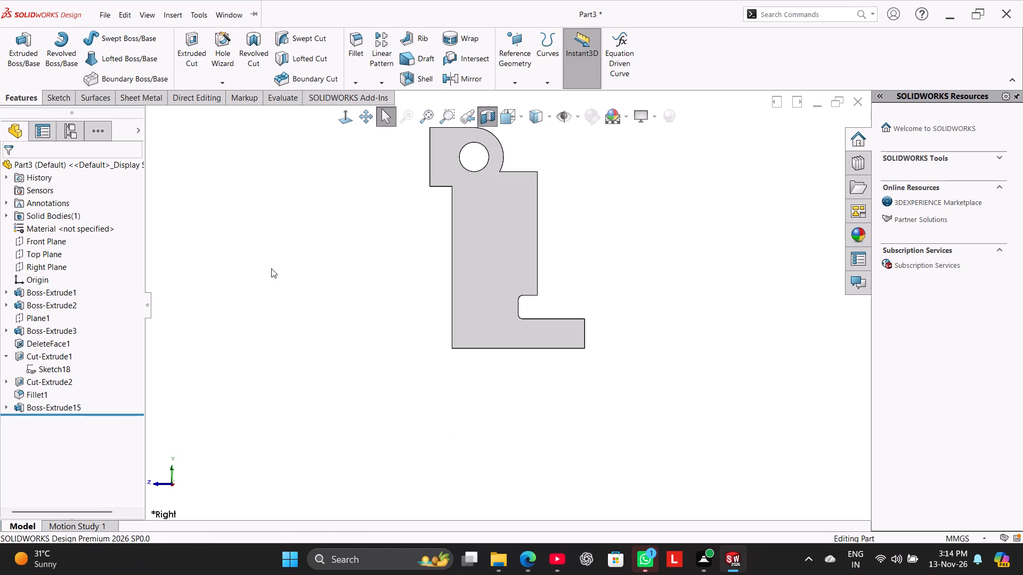
{"action": "middle_click_drag", "start_coordinate": [286, 280], "coordinate": [288, 262]}
Start a new sketch on the Right Plane.
{"action": "left_click", "coordinate": [350, 122]}
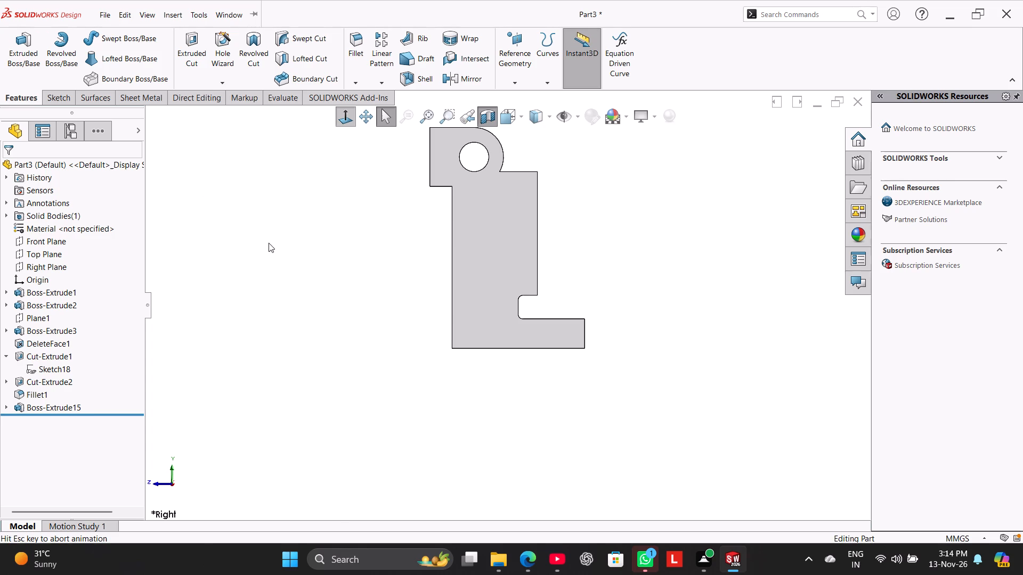
{"action": "scroll", "coordinate": [475, 169], "scroll_direction": "down", "scroll_amount": 2}
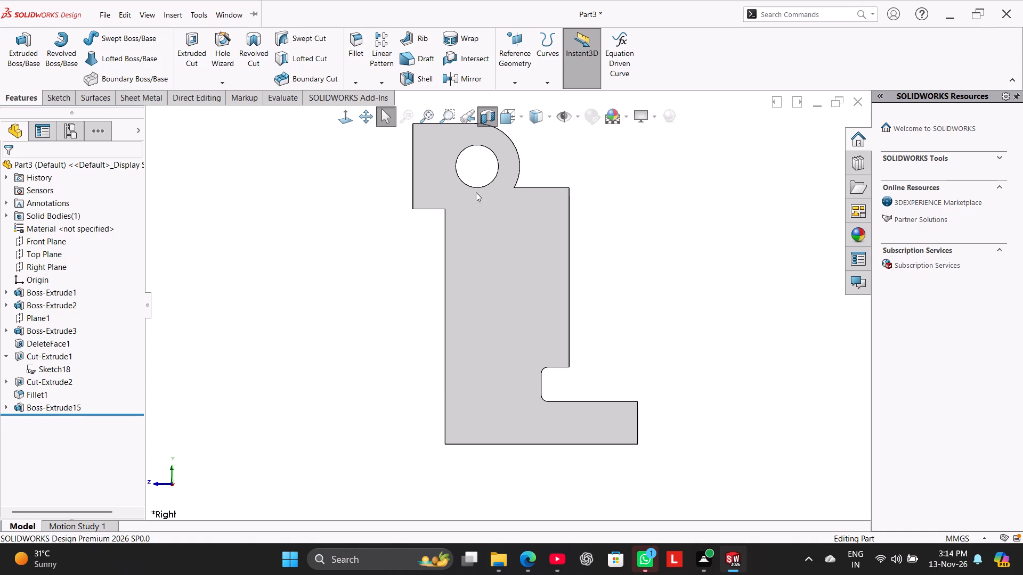
{"action": "left_click", "coordinate": [56, 94]}
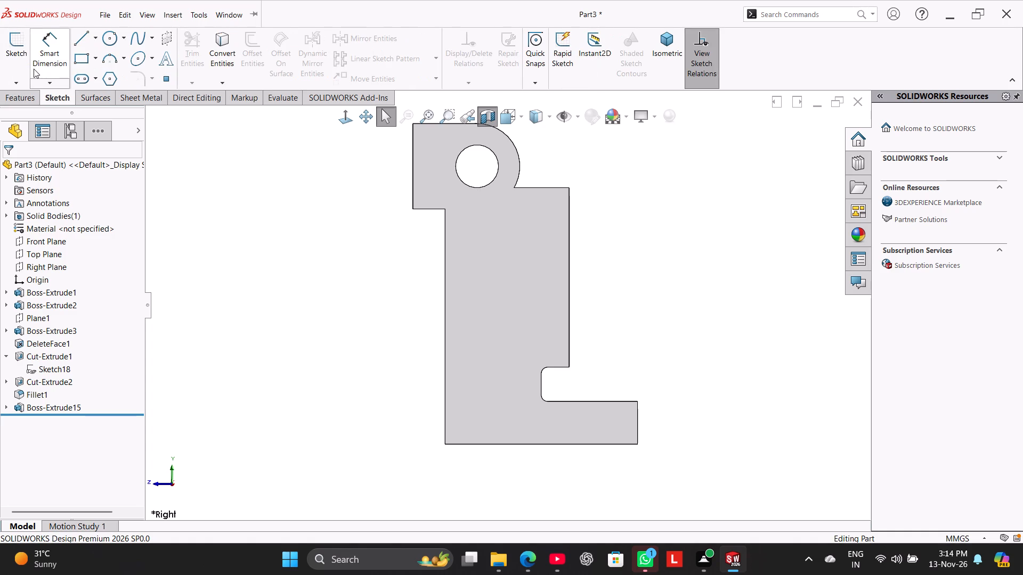
{"action": "left_click", "coordinate": [54, 268]}
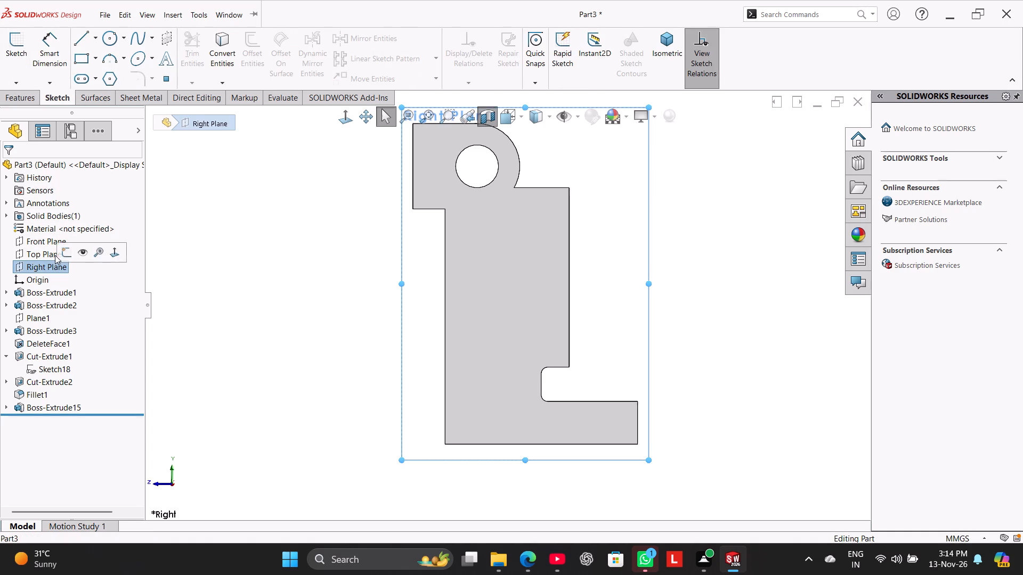
{"action": "left_click", "coordinate": [20, 57]}
Check with Smart Dimension the vertical distances from the base's bottom edge to the block's lower edge and to the ring's bore.
{"action": "left_click", "coordinate": [55, 48]}
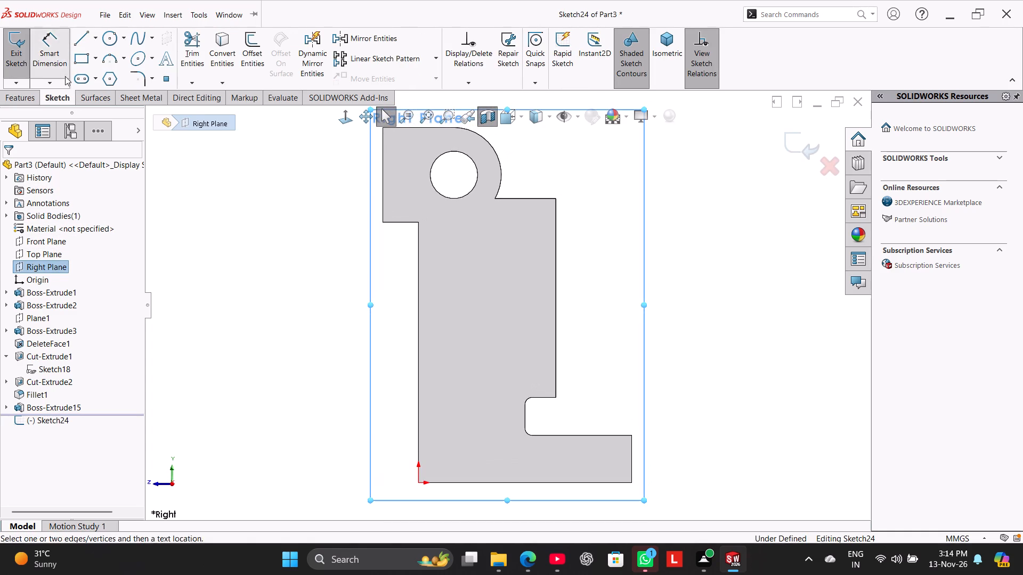
{"action": "left_click", "coordinate": [400, 222]}
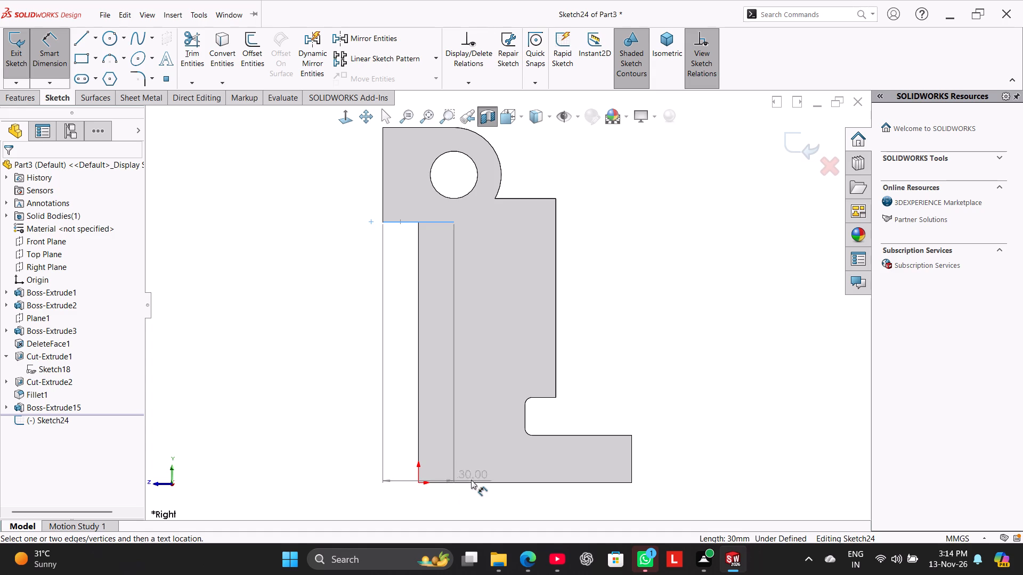
{"action": "left_click", "coordinate": [467, 483]}
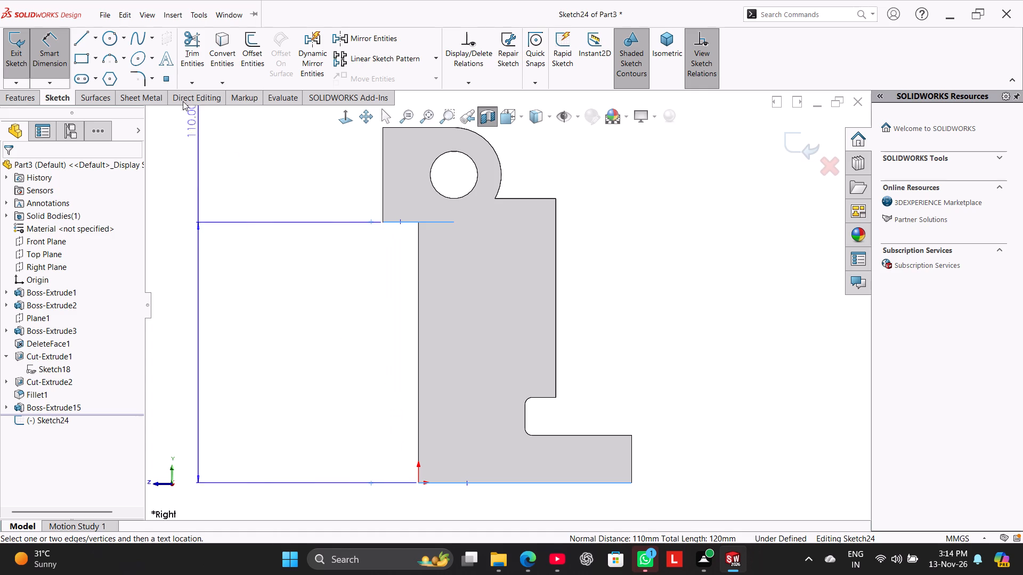
{"action": "left_click", "coordinate": [51, 44]}
{"action": "left_click", "coordinate": [50, 47]}
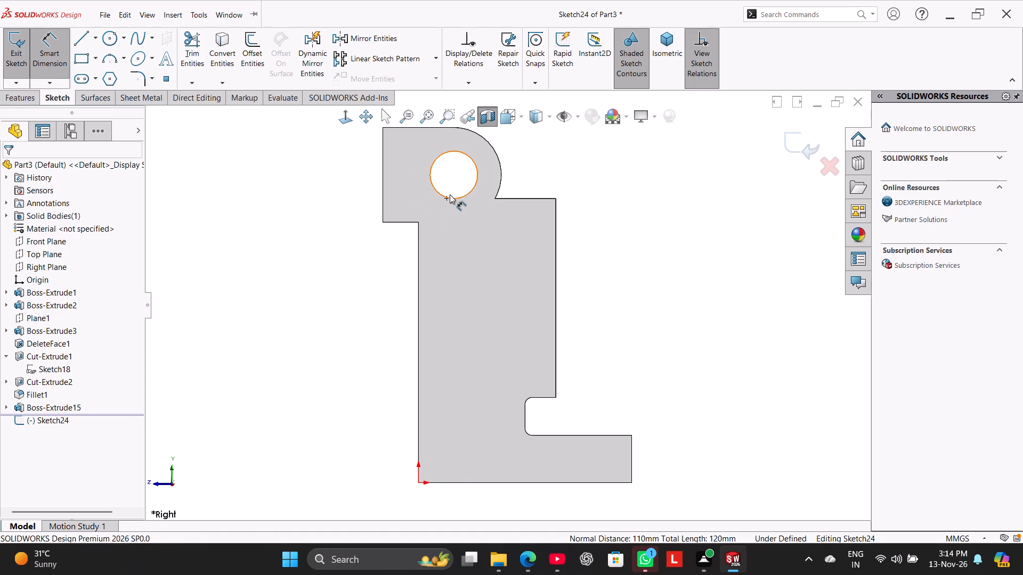
{"action": "left_click", "coordinate": [473, 186]}
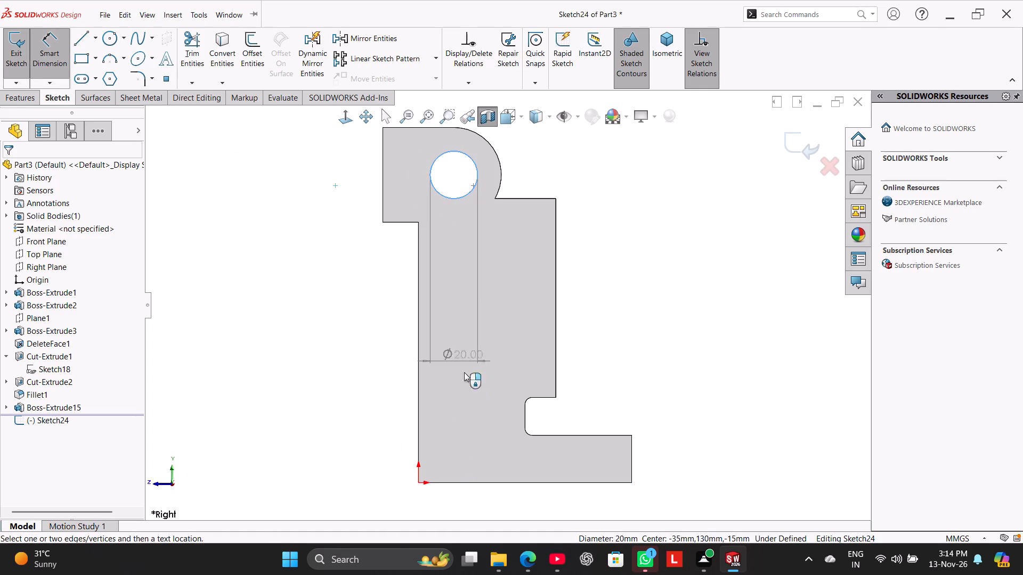
{"action": "left_click", "coordinate": [466, 482]}
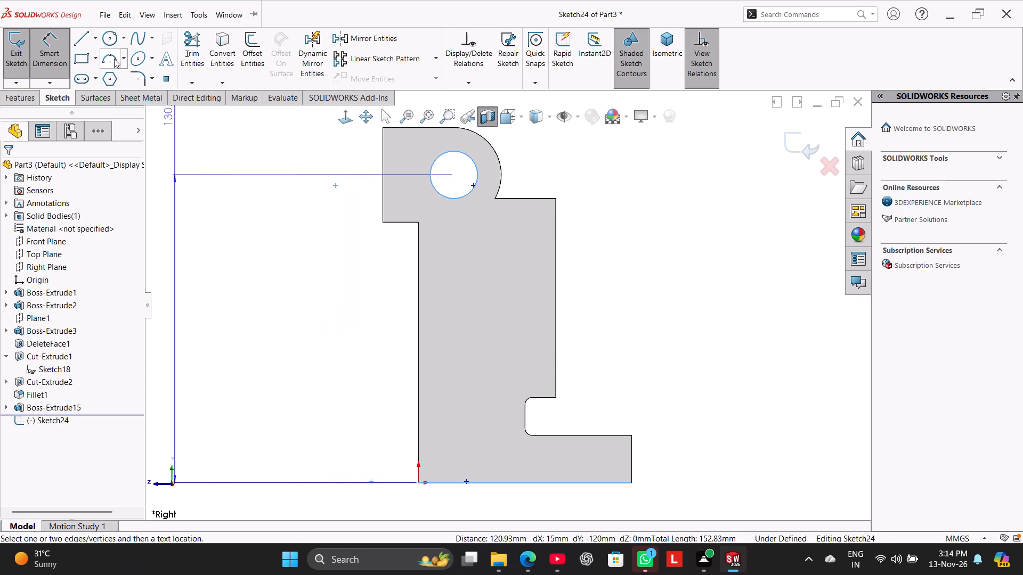
Leave Smart Dimension and exit the Right Plane sketch without placing a dimension.
{"action": "left_click", "coordinate": [56, 53]}
{"action": "left_click", "coordinate": [328, 275]}
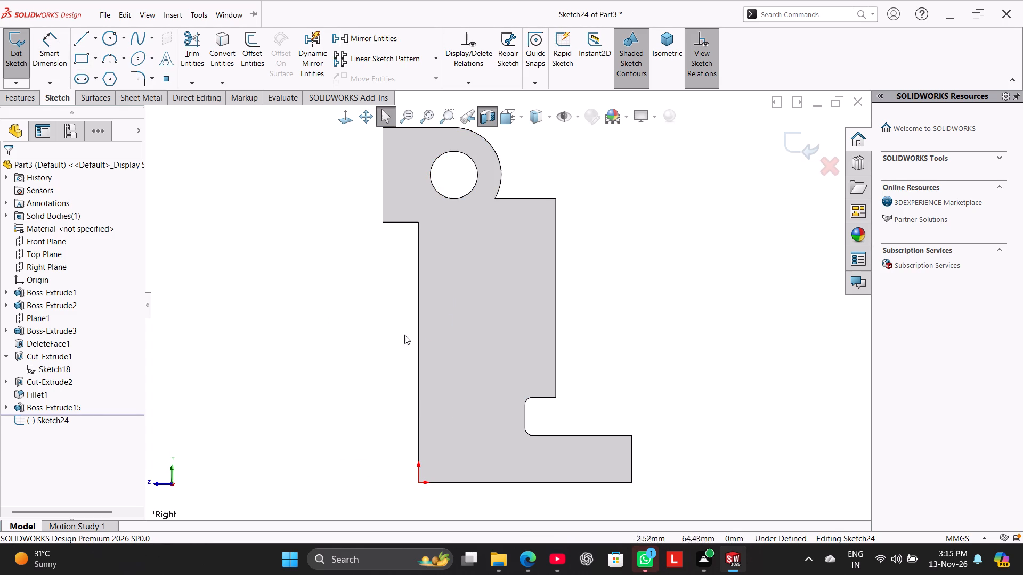
{"action": "left_click", "coordinate": [21, 44]}
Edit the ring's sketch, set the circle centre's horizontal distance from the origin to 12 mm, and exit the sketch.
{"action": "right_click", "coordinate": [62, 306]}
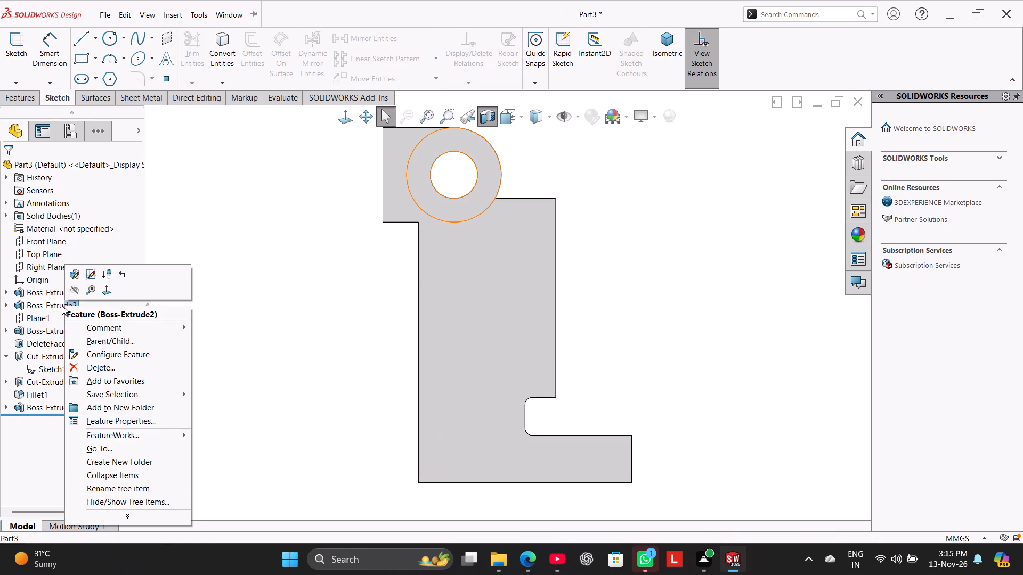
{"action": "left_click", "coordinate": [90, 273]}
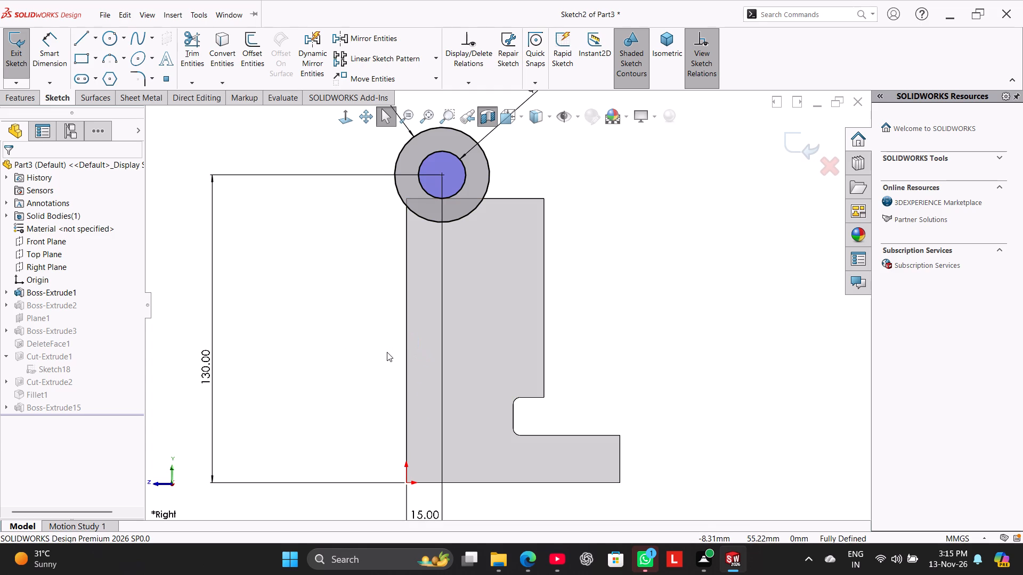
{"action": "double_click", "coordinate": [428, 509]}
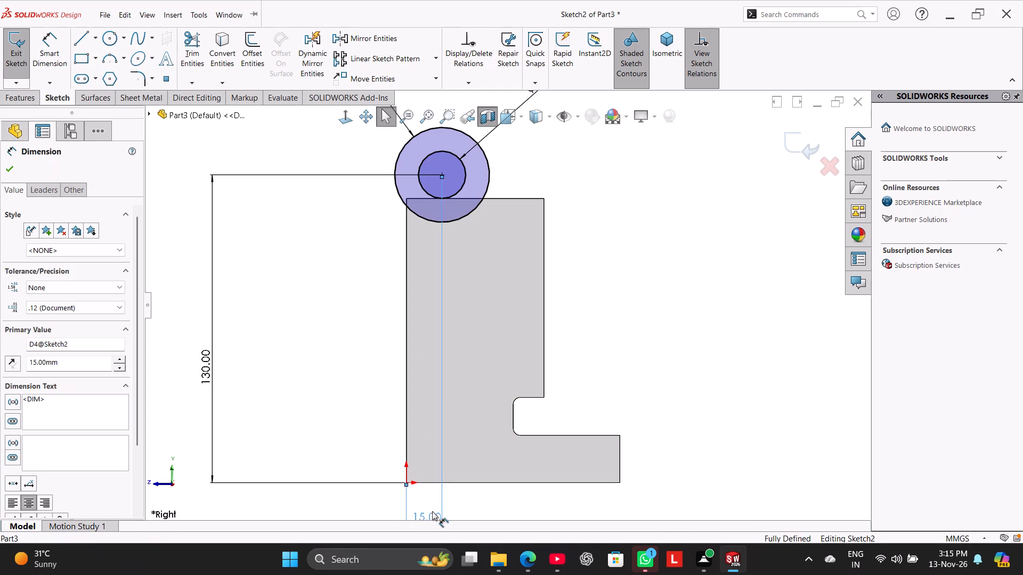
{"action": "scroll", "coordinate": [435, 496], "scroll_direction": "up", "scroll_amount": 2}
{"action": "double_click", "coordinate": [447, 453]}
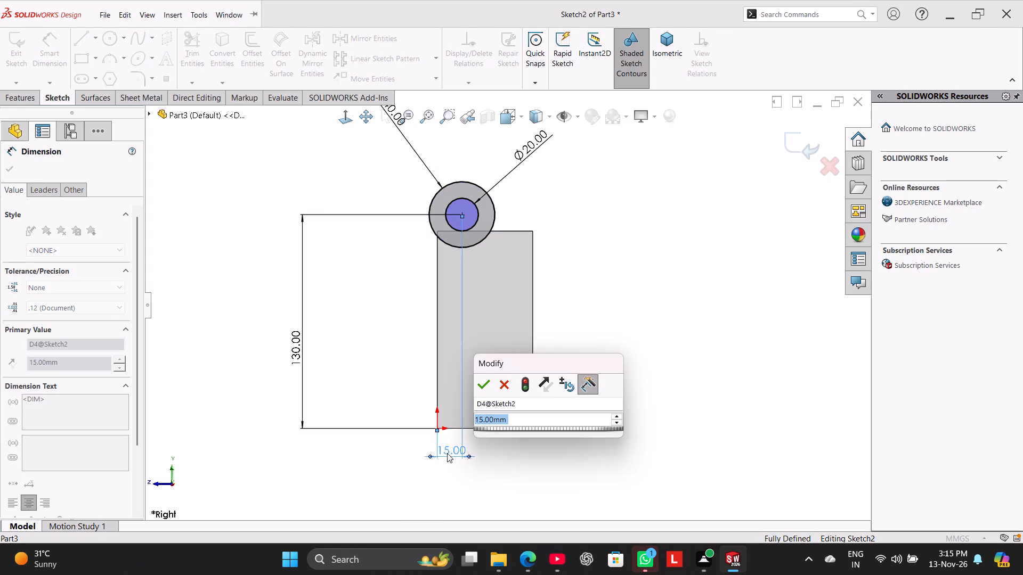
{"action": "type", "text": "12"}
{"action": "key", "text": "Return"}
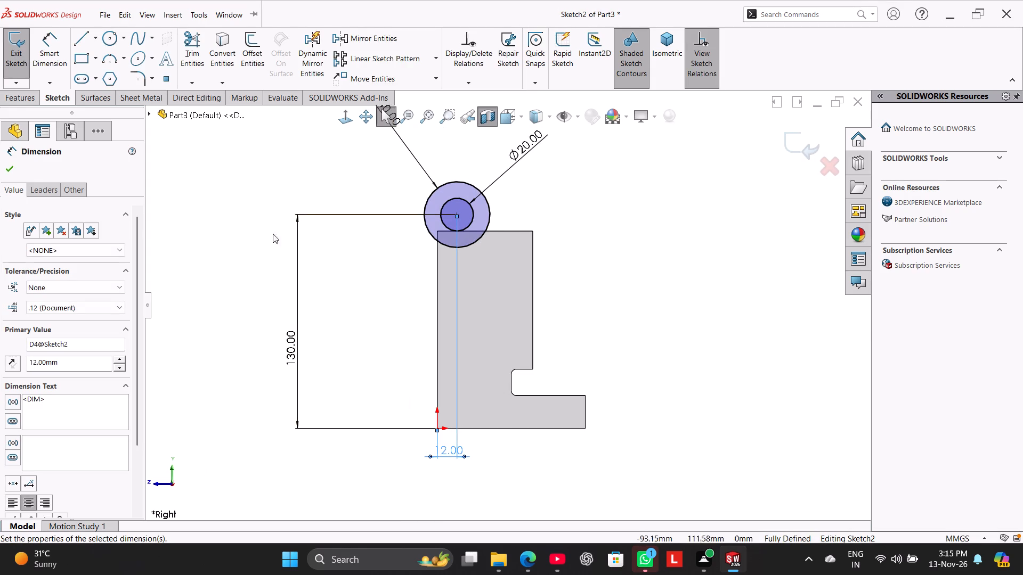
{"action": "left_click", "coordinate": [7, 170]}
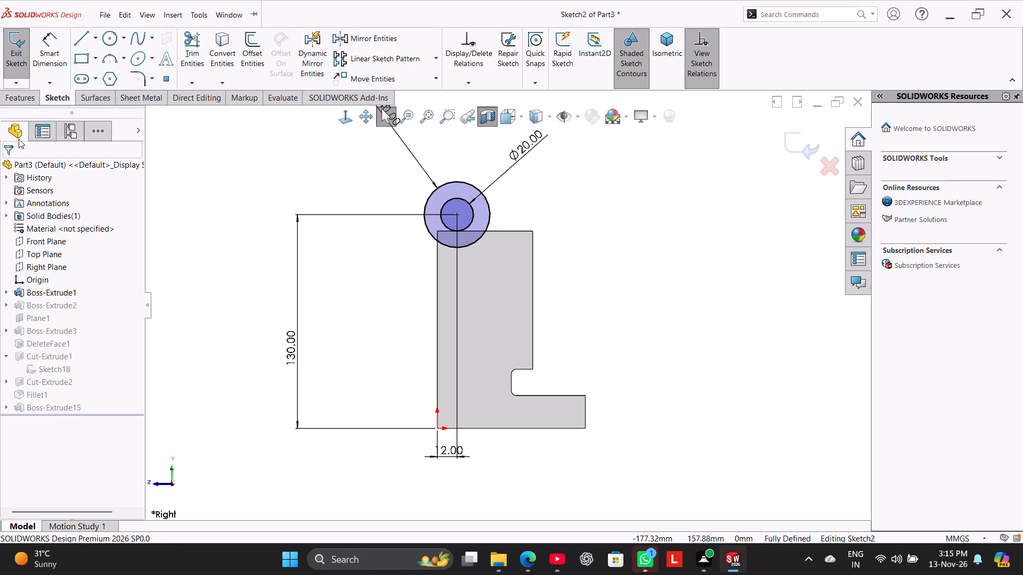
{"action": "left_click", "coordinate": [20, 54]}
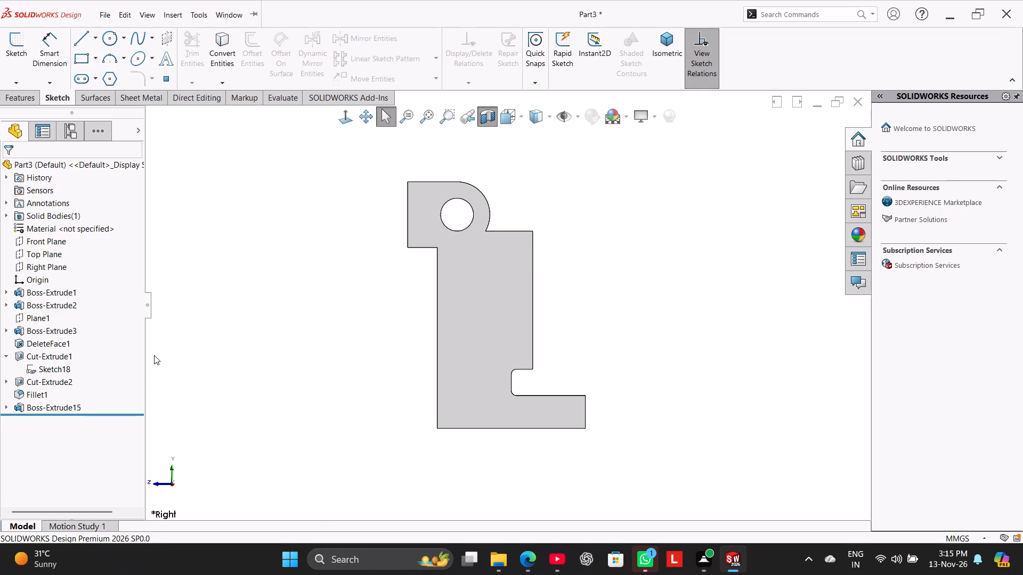
Edit the ring's sketch again, set the circle centre's horizontal distance from the origin to 10 mm, and exit the sketch.
{"action": "right_click", "coordinate": [62, 307]}
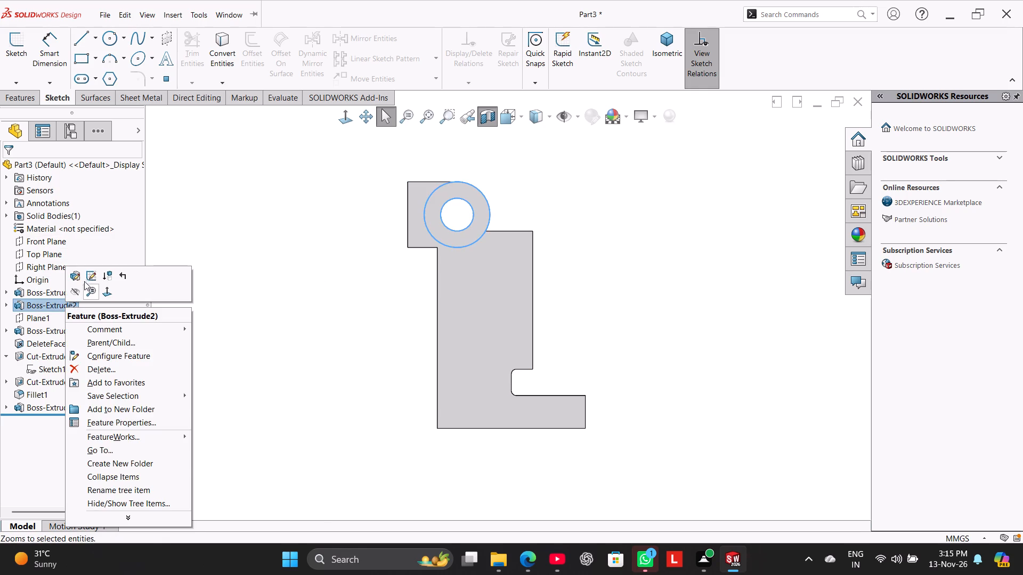
{"action": "left_click", "coordinate": [86, 279]}
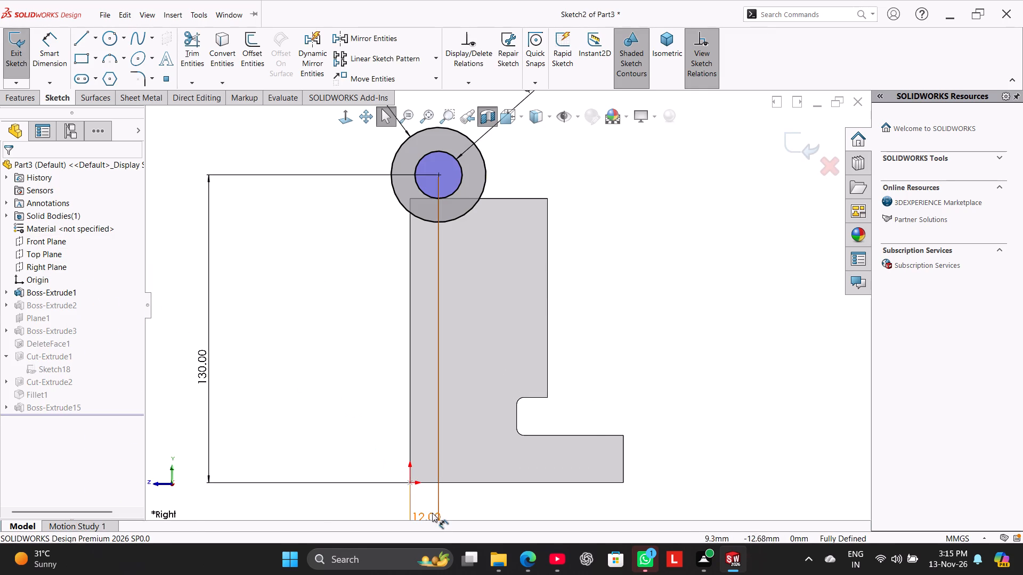
{"action": "double_click", "coordinate": [432, 513]}
{"action": "type", "text": "10"}
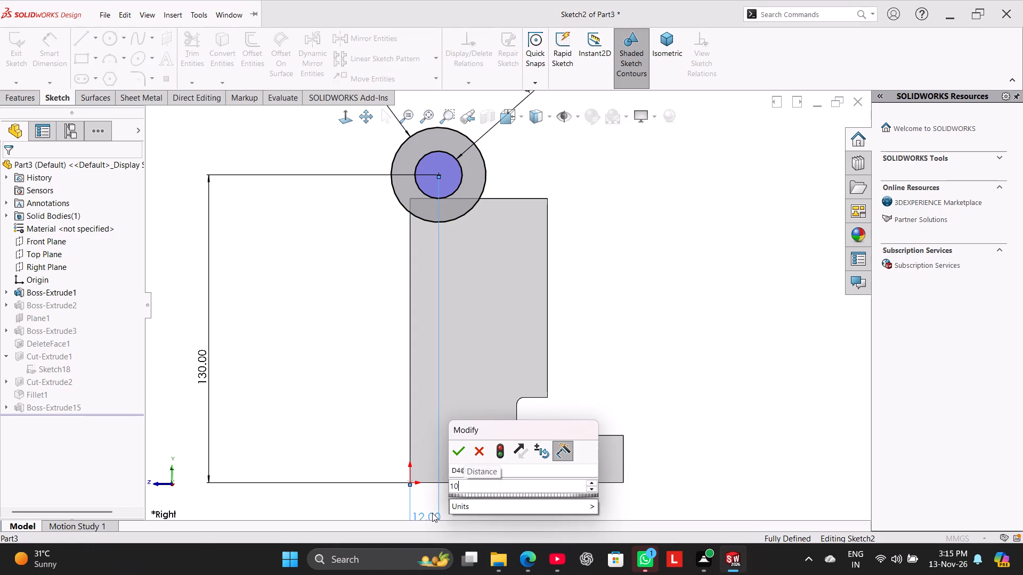
{"action": "key", "text": "Return"}
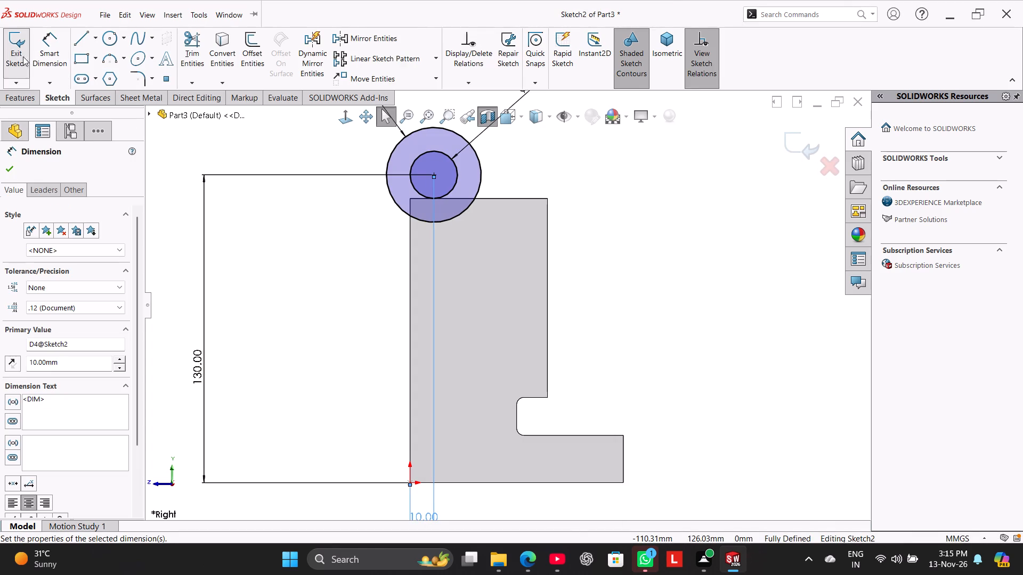
{"action": "left_click", "coordinate": [13, 51]}
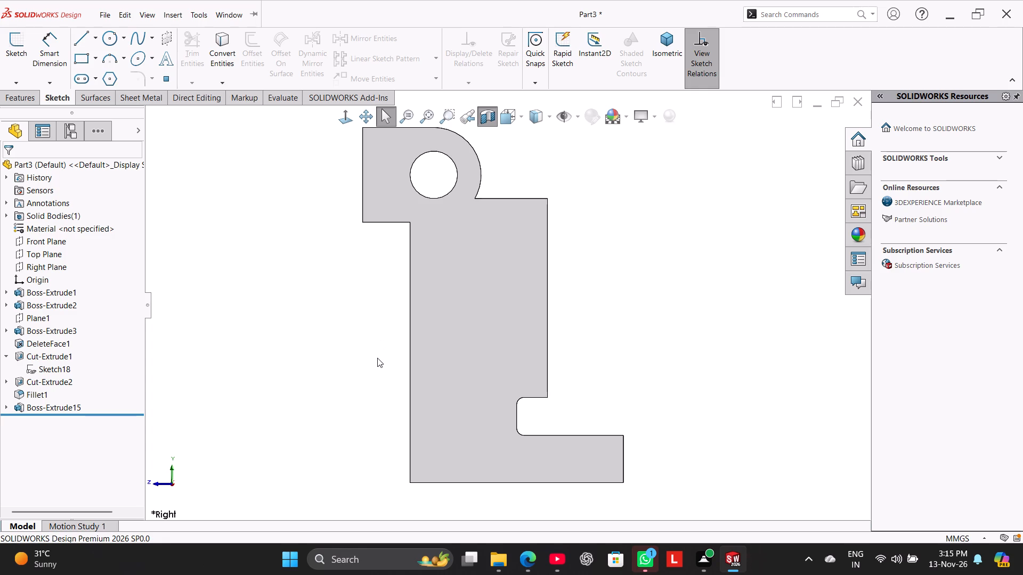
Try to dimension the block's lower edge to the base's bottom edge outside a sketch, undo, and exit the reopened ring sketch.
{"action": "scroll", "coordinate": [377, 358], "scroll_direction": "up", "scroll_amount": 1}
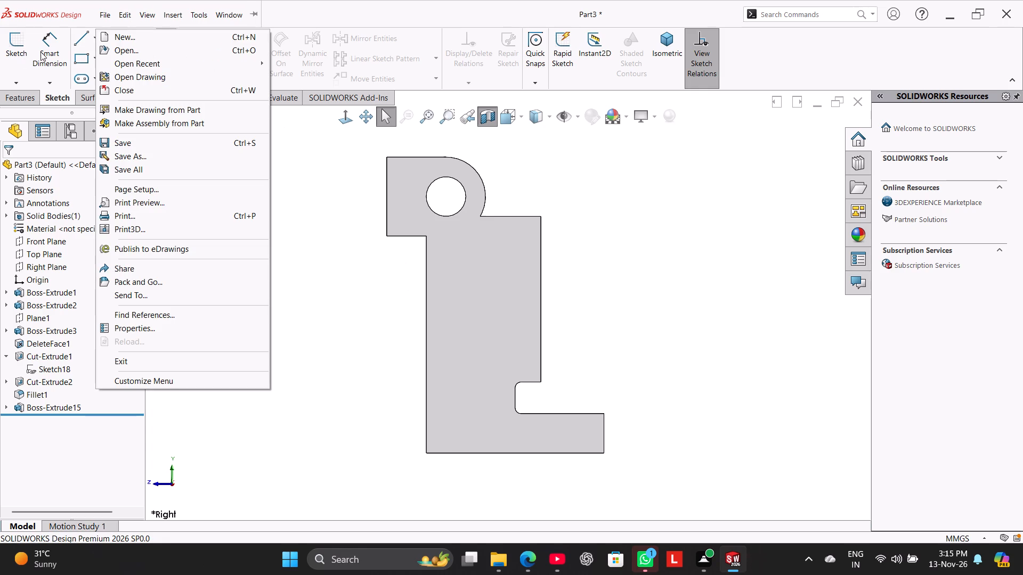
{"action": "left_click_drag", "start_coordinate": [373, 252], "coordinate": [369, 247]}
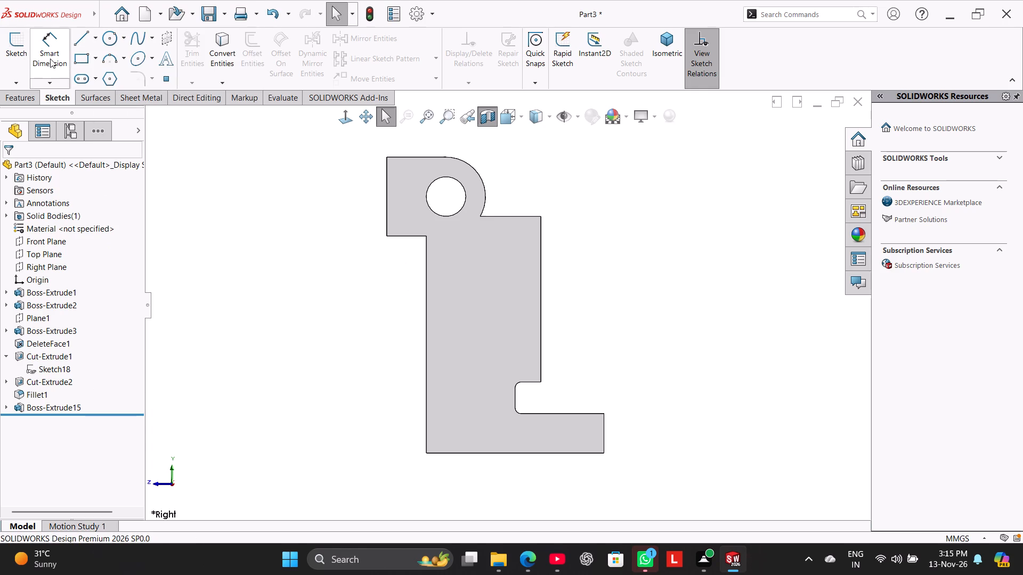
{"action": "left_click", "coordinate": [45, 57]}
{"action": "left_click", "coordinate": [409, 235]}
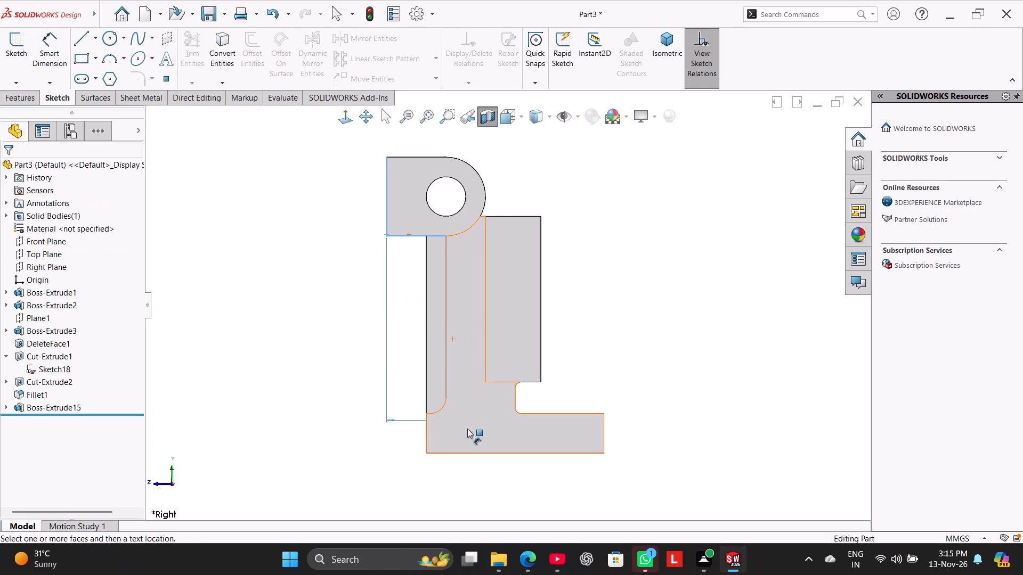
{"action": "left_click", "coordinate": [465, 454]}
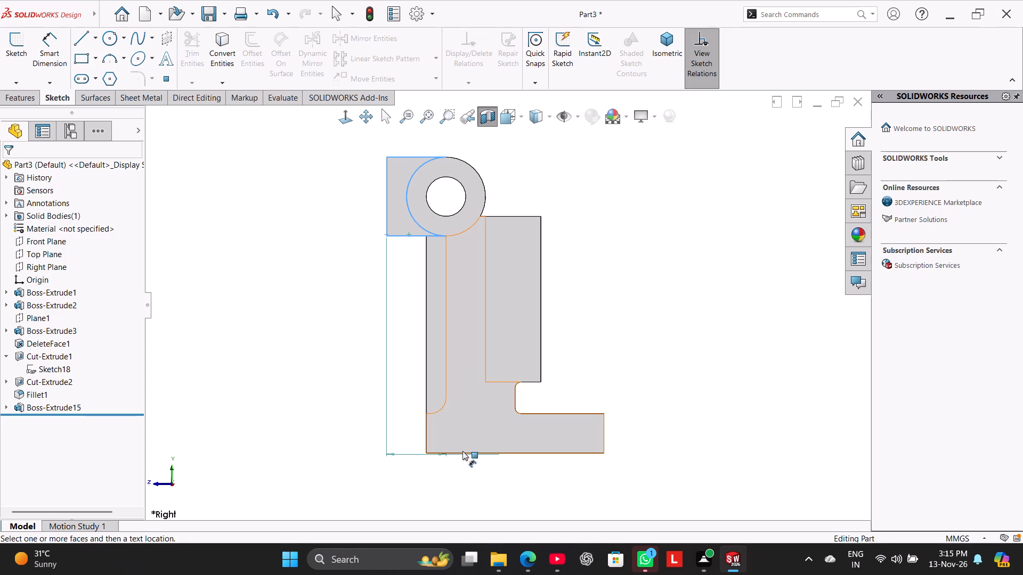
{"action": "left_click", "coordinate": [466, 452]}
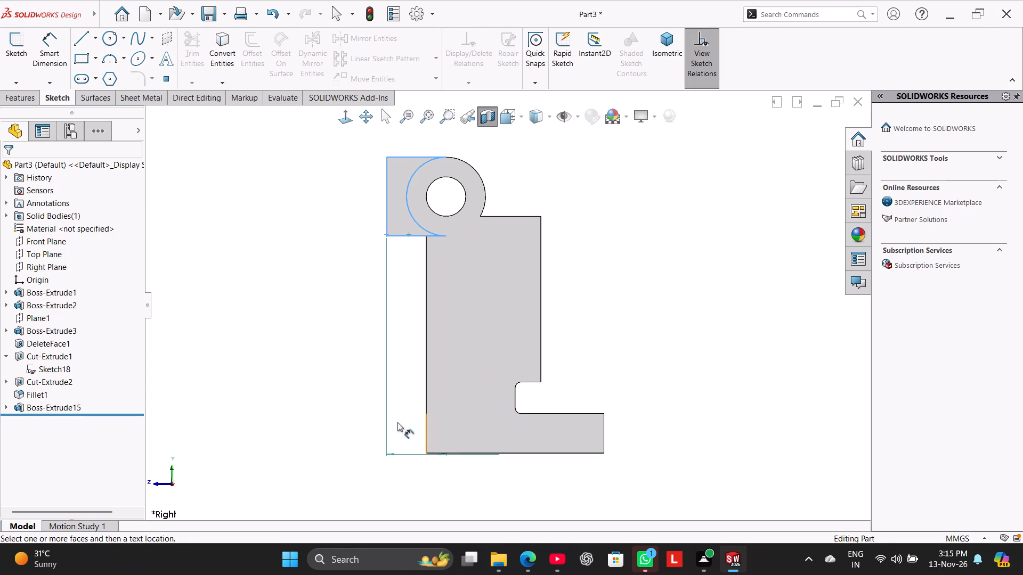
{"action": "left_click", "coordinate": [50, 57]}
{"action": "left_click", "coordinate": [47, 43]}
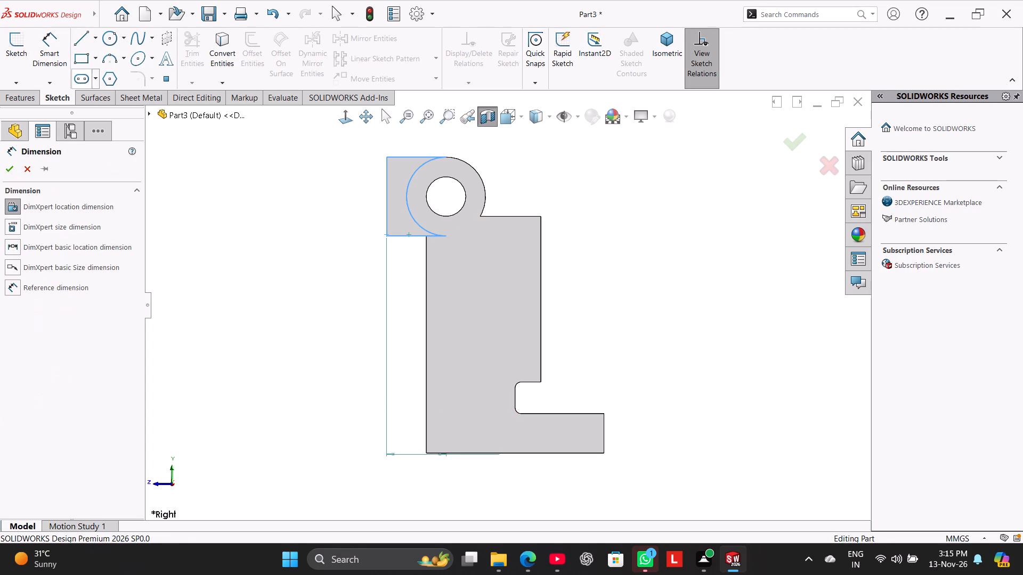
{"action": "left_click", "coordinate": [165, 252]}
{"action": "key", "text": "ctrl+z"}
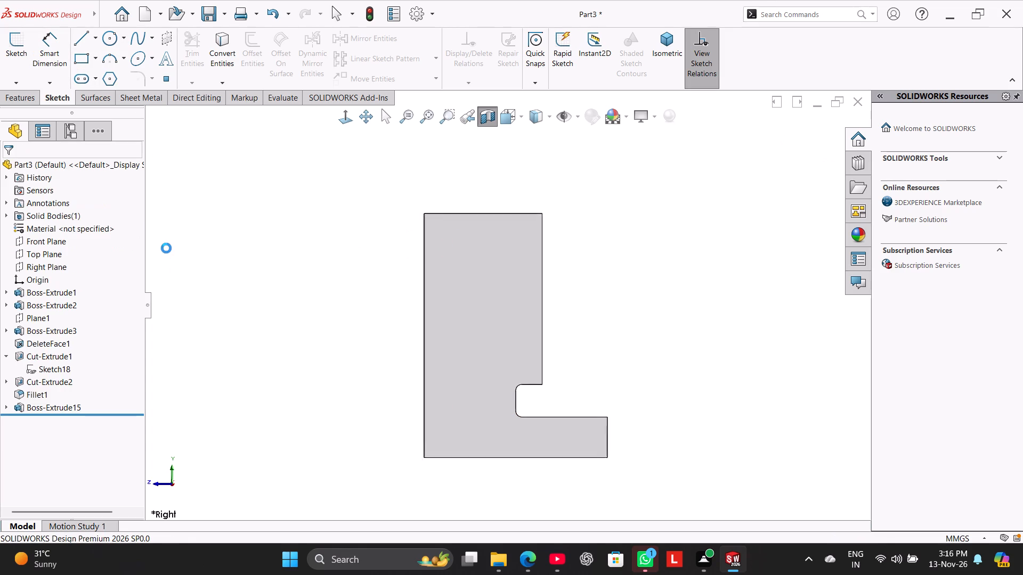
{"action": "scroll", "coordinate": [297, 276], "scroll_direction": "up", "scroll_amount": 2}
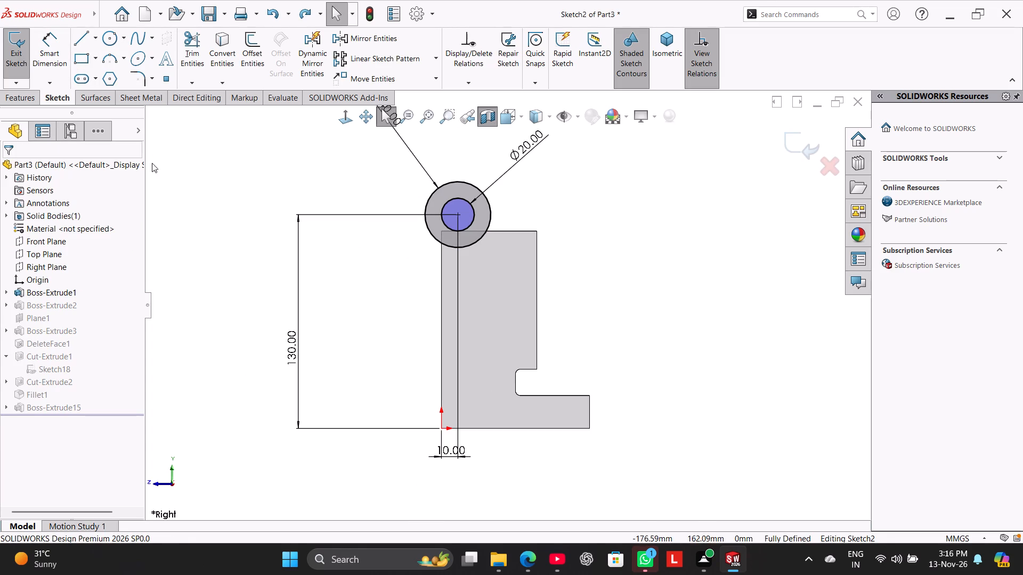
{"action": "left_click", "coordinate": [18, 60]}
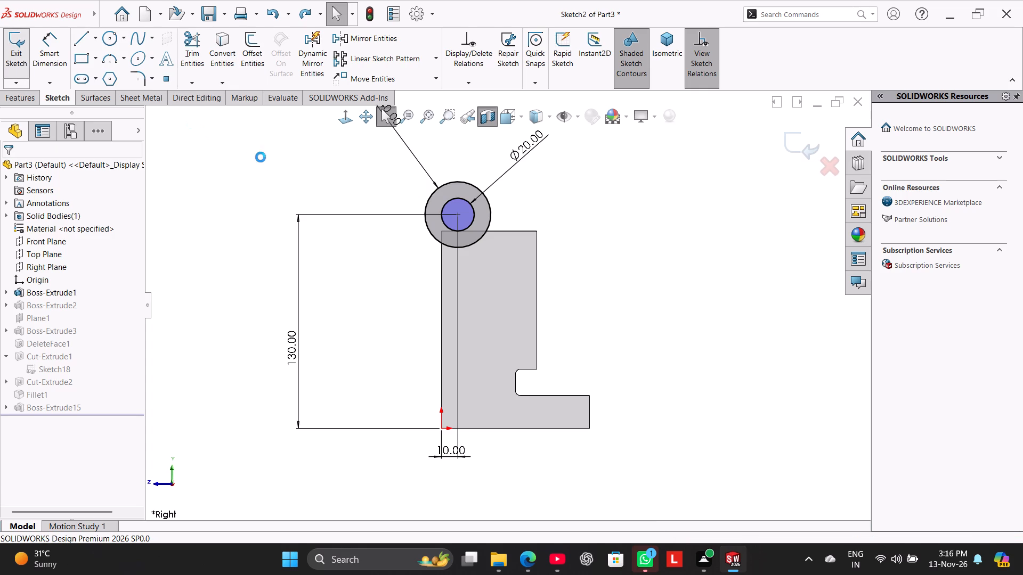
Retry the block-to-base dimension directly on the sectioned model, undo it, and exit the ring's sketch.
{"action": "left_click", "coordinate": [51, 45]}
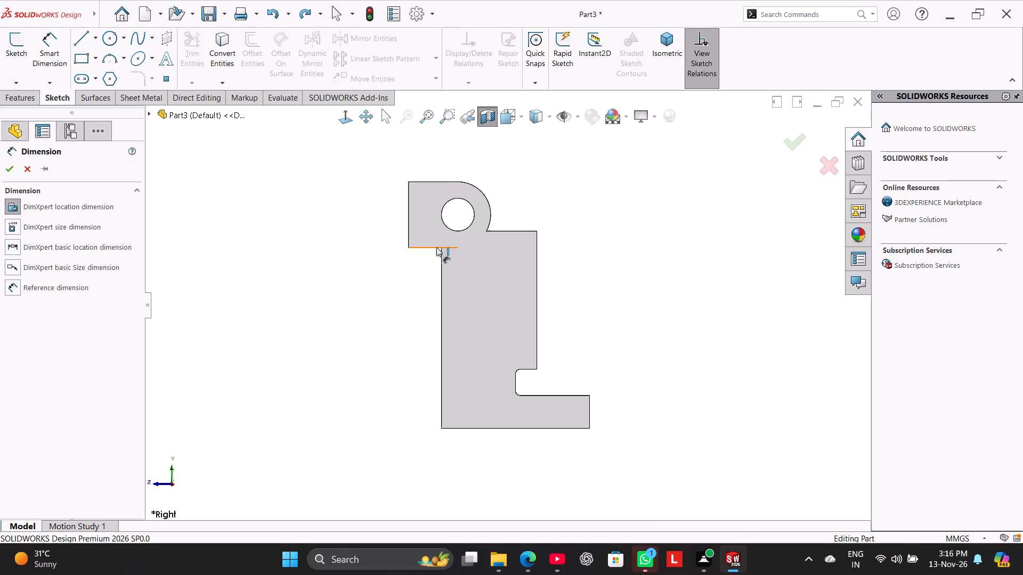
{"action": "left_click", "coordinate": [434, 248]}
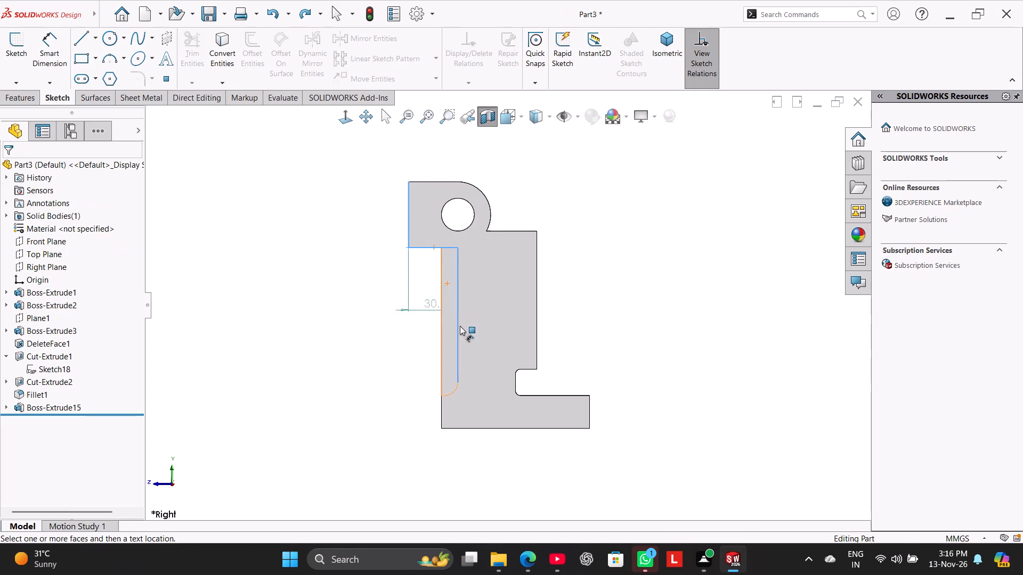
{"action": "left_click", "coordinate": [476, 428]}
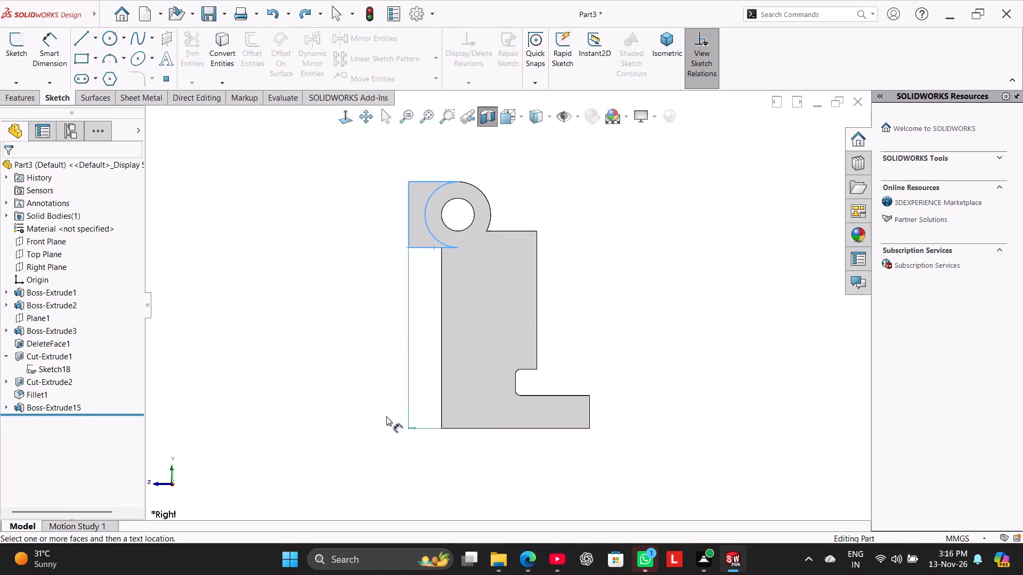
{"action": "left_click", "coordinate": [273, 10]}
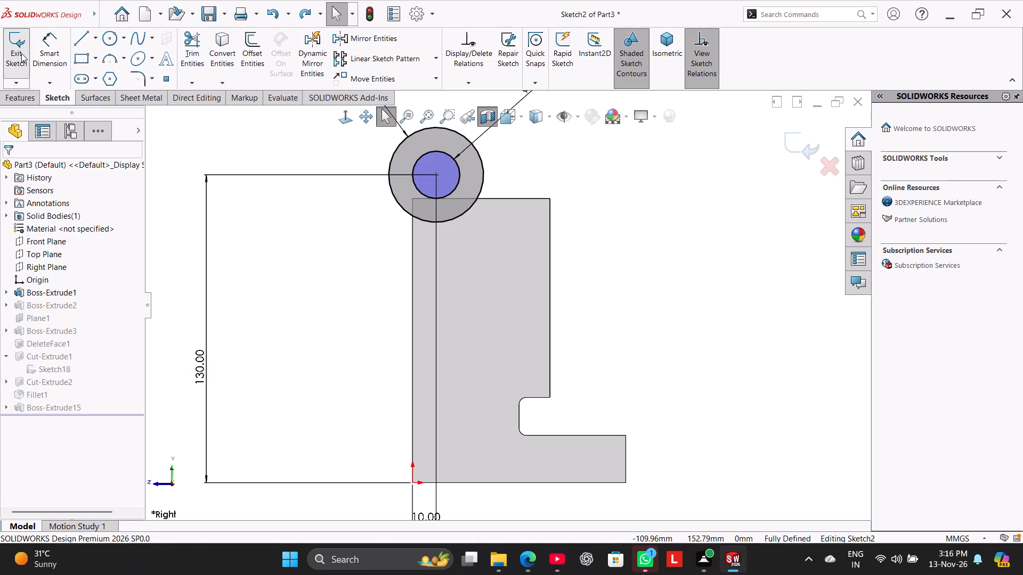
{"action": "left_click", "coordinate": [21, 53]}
Start a sketch on the Right Plane and check with Smart Dimension the vertical distance from the block's lower edge to the base's bottom edge.
{"action": "scroll", "coordinate": [379, 261], "scroll_direction": "up", "scroll_amount": 2}
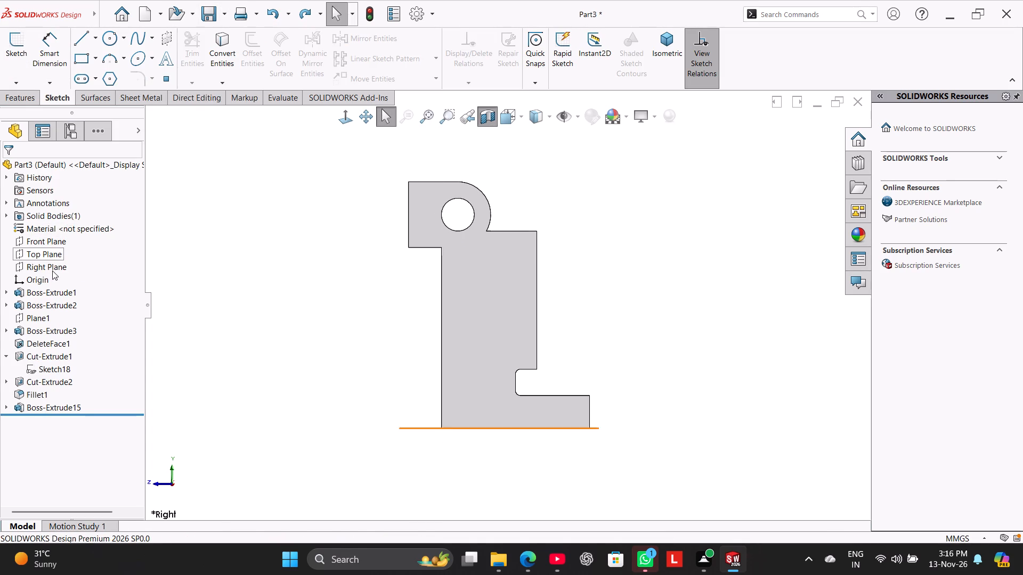
{"action": "left_click", "coordinate": [52, 270]}
{"action": "left_click", "coordinate": [15, 46]}
{"action": "left_click", "coordinate": [55, 51]}
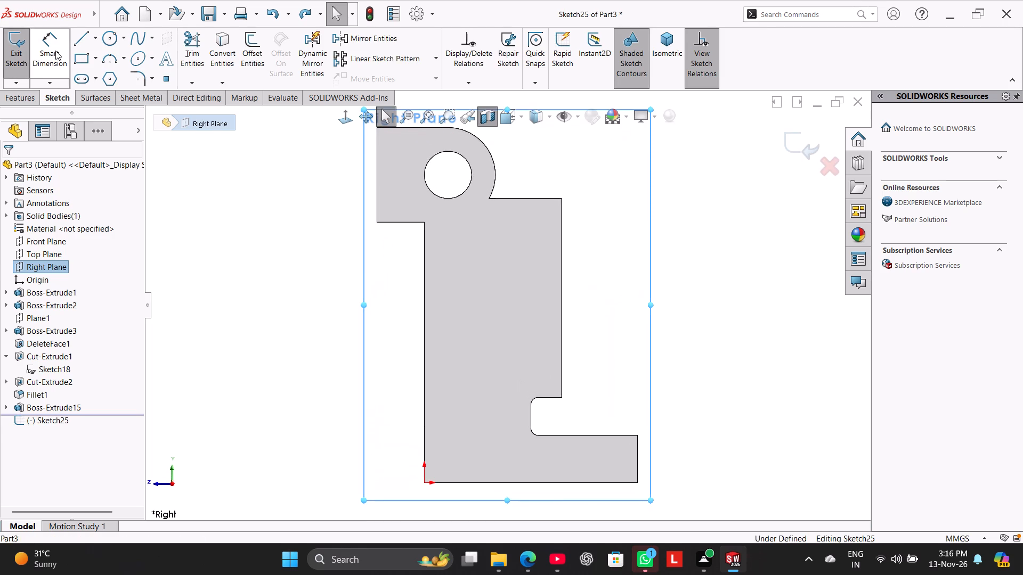
{"action": "scroll", "coordinate": [408, 243], "scroll_direction": "up", "scroll_amount": 1}
{"action": "left_click", "coordinate": [419, 234]}
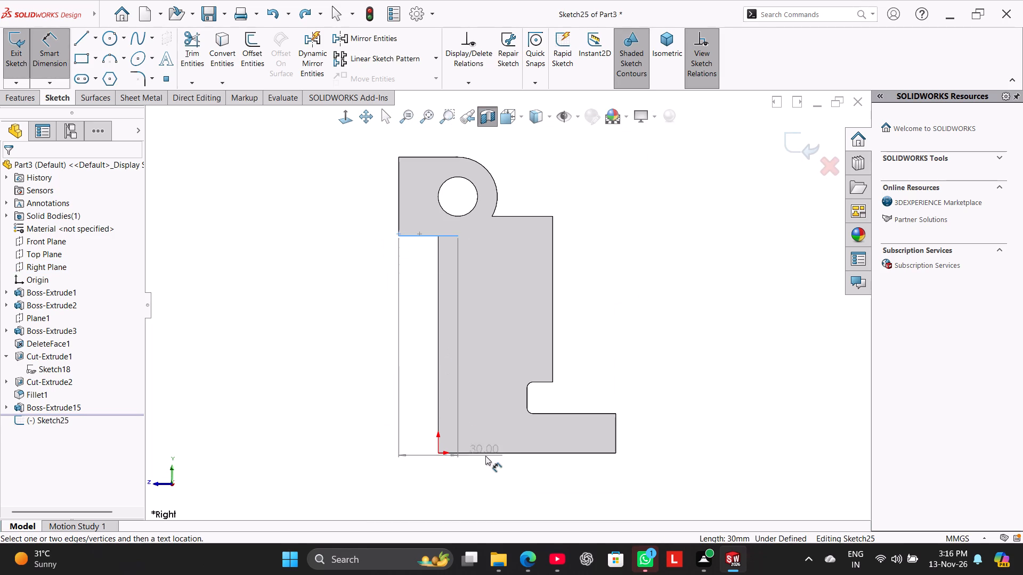
{"action": "left_click_drag", "start_coordinate": [481, 452], "coordinate": [460, 433]}
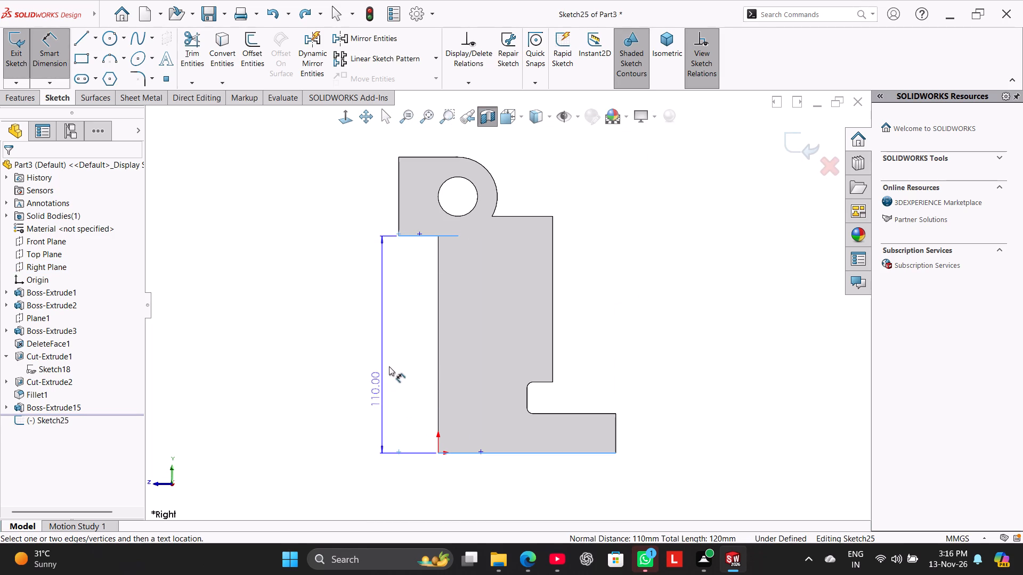
{"action": "left_click", "coordinate": [50, 57]}
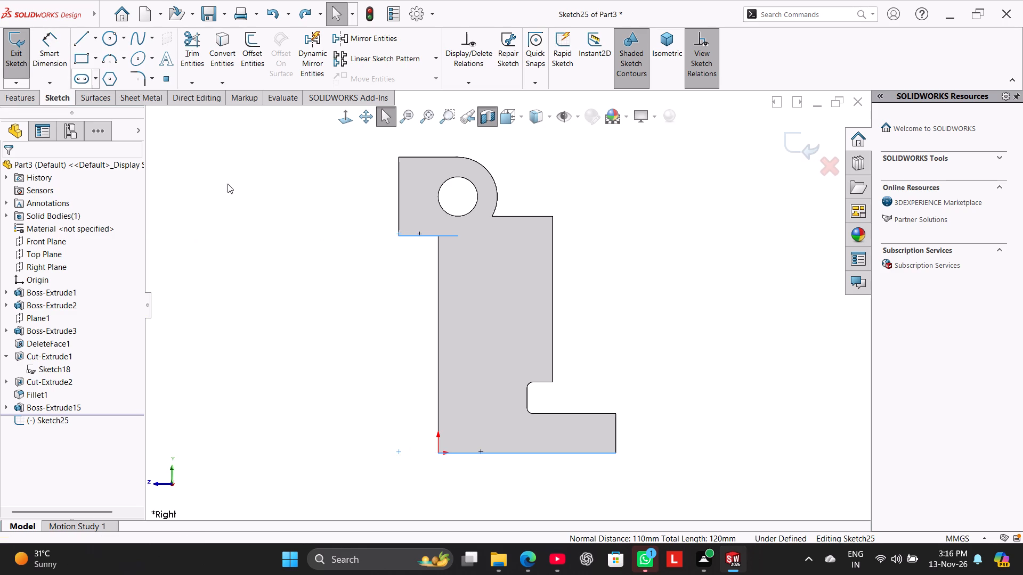
{"action": "left_click", "coordinate": [228, 184]}
Exit the Right Plane sketch, show the part in isometric view, and turn off the section view.
{"action": "middle_click_drag", "start_coordinate": [310, 320], "coordinate": [304, 283]}
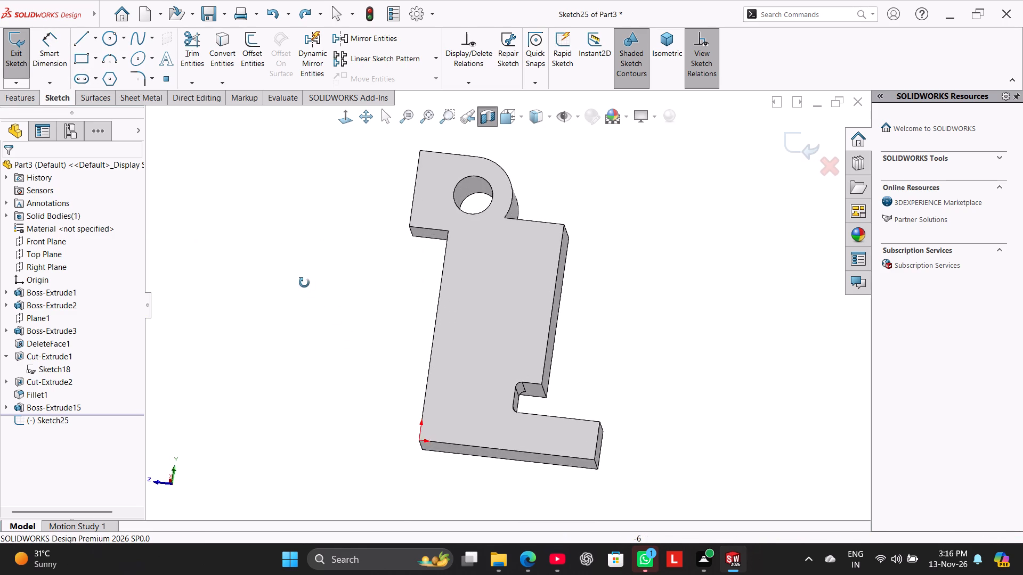
{"action": "middle_click_drag", "start_coordinate": [304, 283], "coordinate": [304, 308]}
{"action": "right_click_drag", "start_coordinate": [300, 307], "coordinate": [355, 271]}
{"action": "right_click_drag", "start_coordinate": [305, 315], "coordinate": [410, 249]}
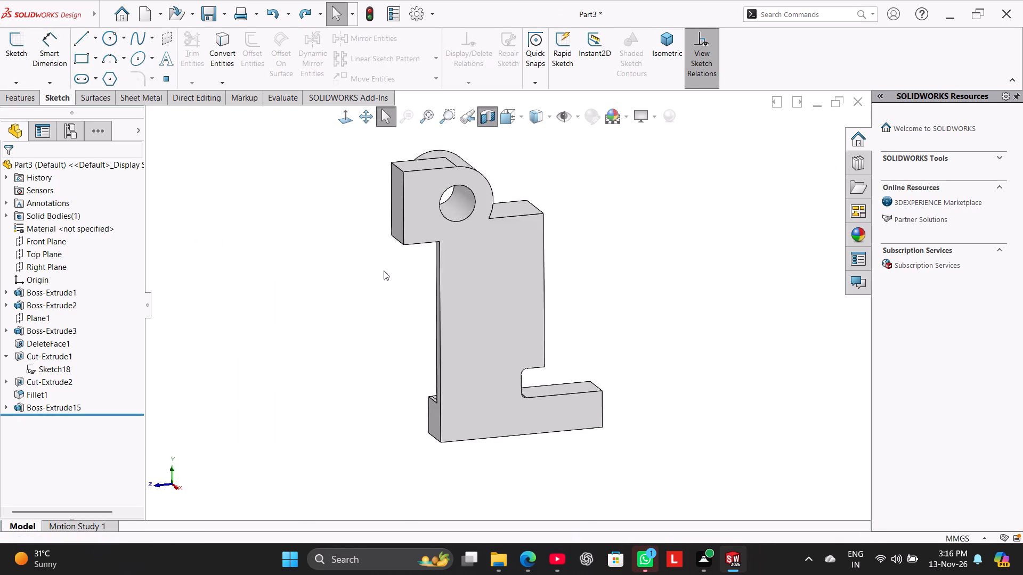
{"action": "middle_click", "coordinate": [361, 331]}
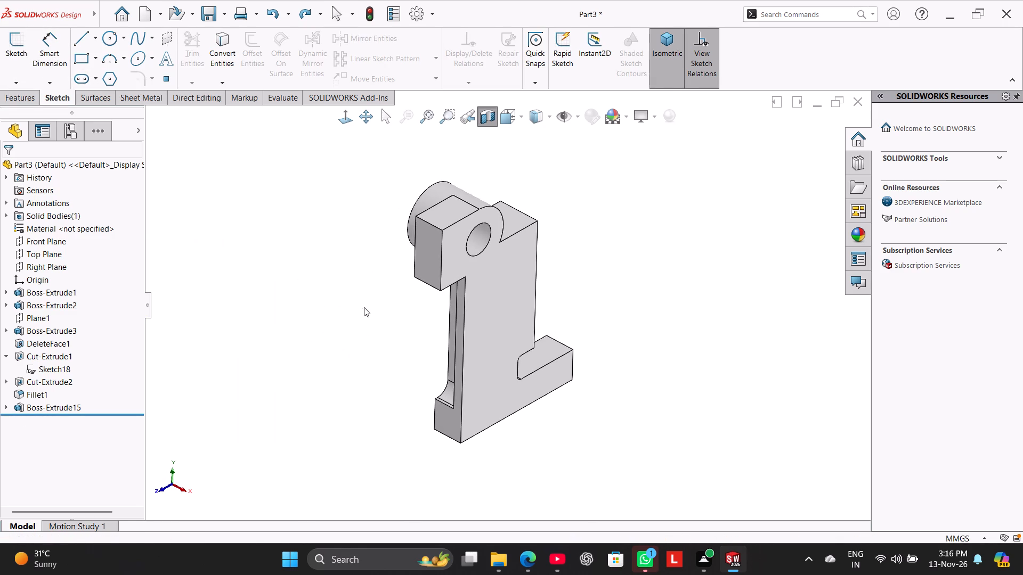
{"action": "left_click", "coordinate": [485, 121]}
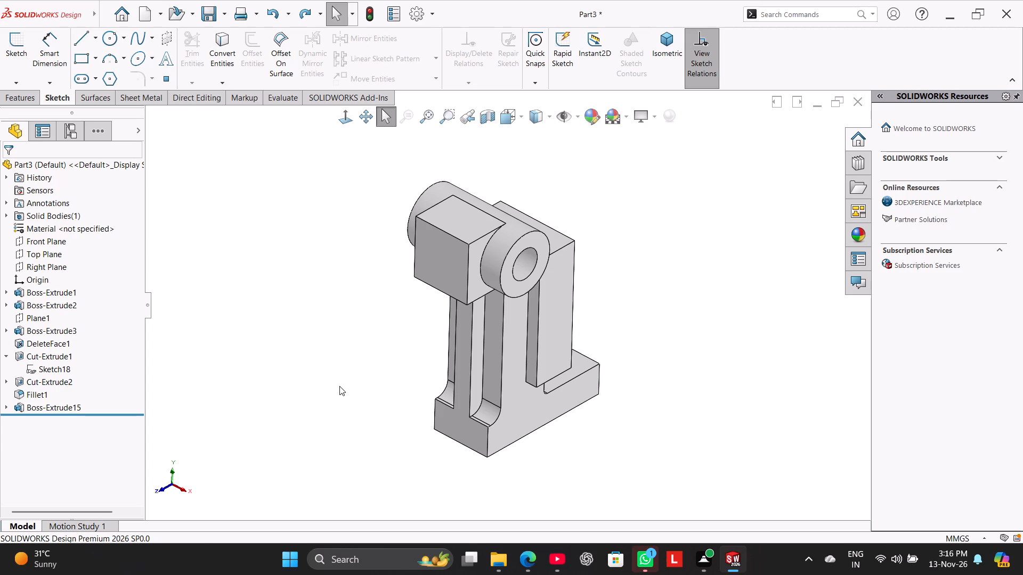
Reopen the sketch of Cut-Extrude1 for the side recess and delete coincident relations at the rectangle's upper inner corner.
{"action": "middle_click_drag", "start_coordinate": [334, 382], "coordinate": [275, 302]}
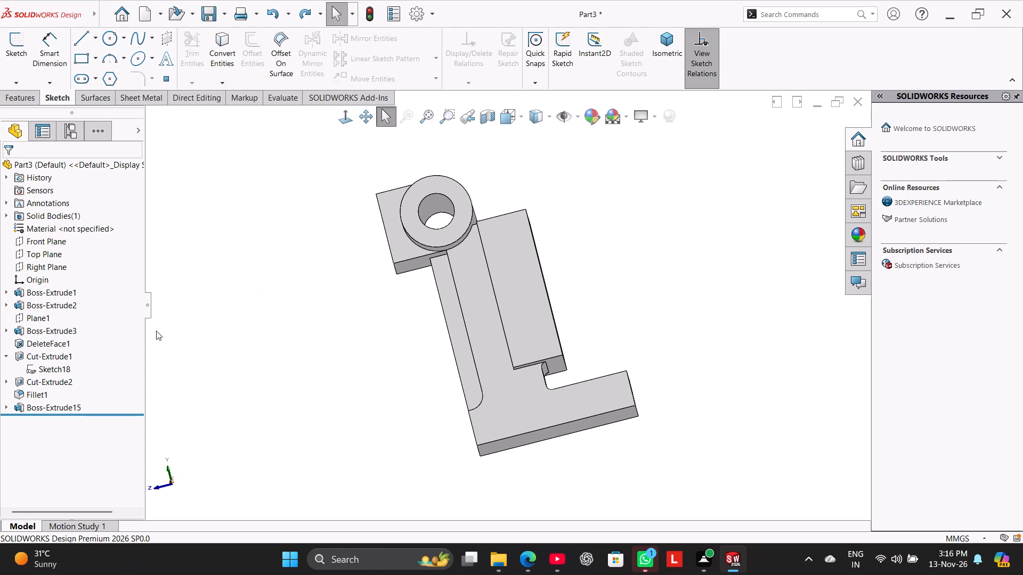
{"action": "right_click", "coordinate": [63, 383]}
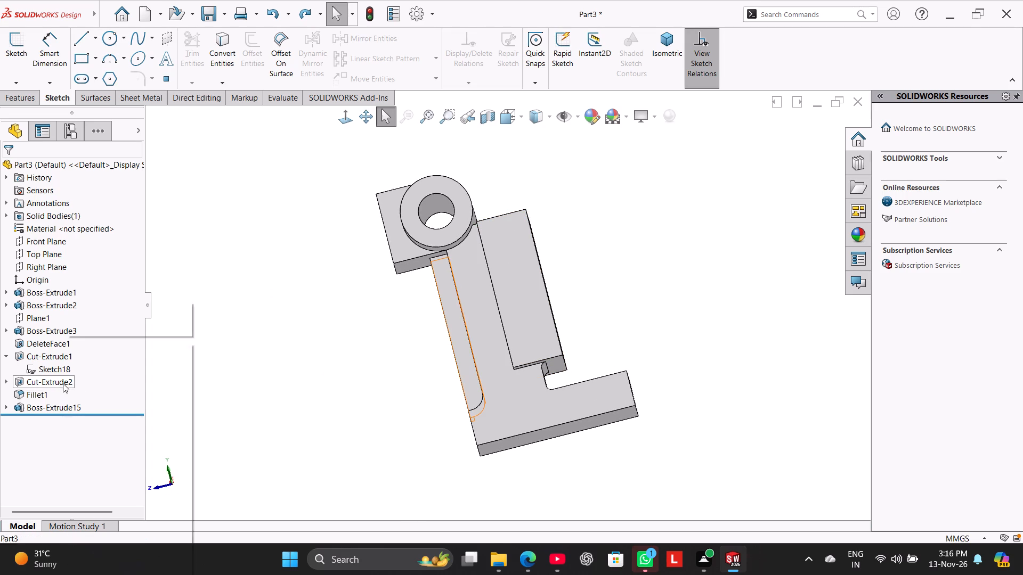
{"action": "left_click", "coordinate": [90, 310]}
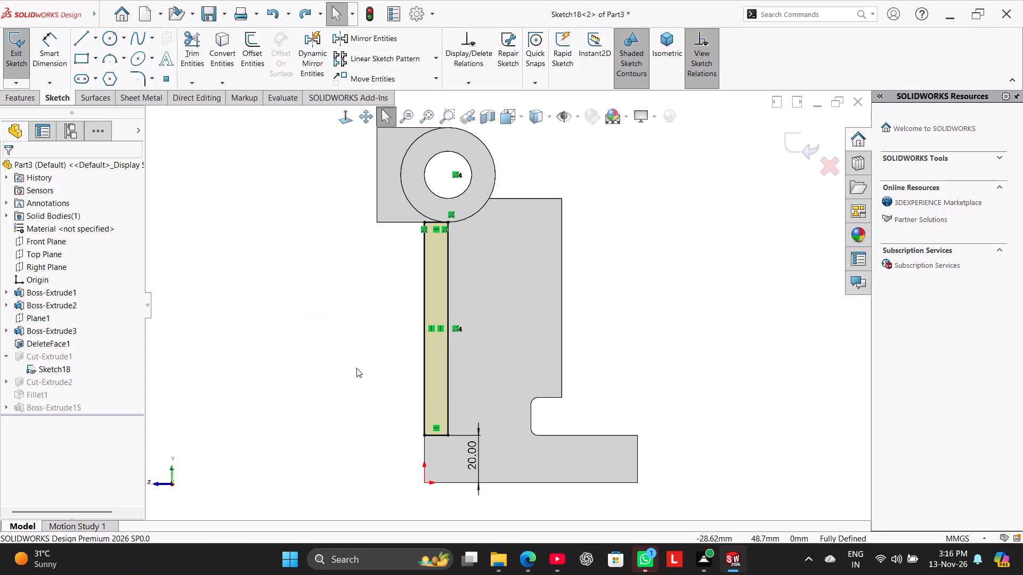
{"action": "right_click", "coordinate": [449, 212]}
{"action": "left_click_drag", "start_coordinate": [474, 338], "coordinate": [474, 332]}
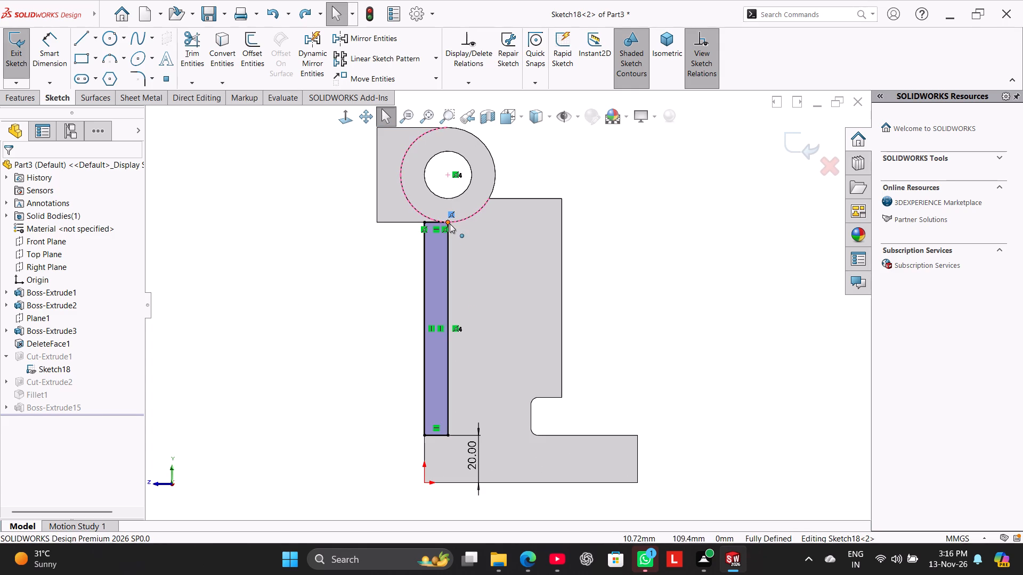
{"action": "right_click", "coordinate": [454, 215]}
{"action": "left_click", "coordinate": [504, 343]}
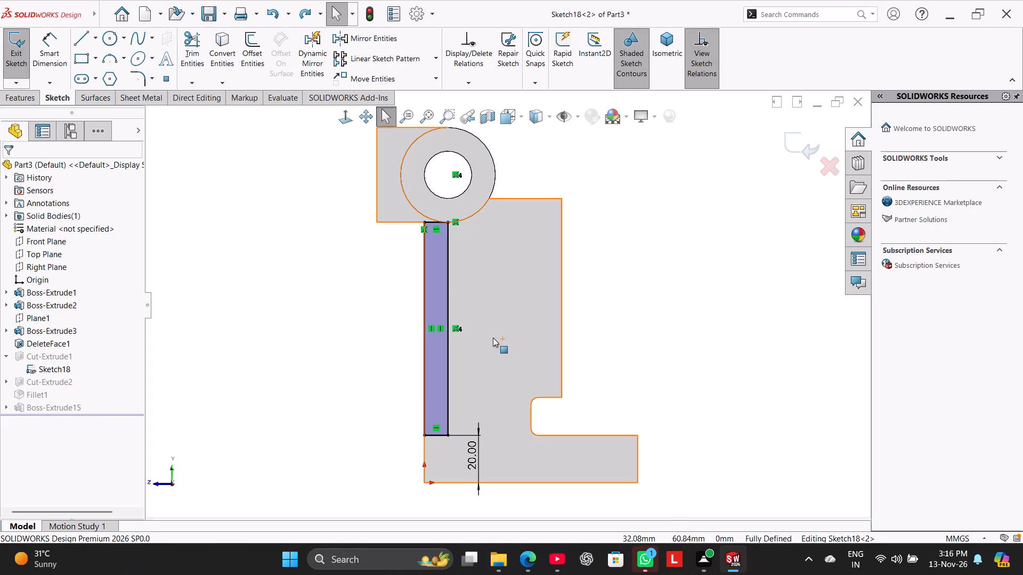
{"action": "right_click", "coordinate": [456, 221]}
{"action": "left_click_drag", "start_coordinate": [383, 290], "coordinate": [396, 287]}
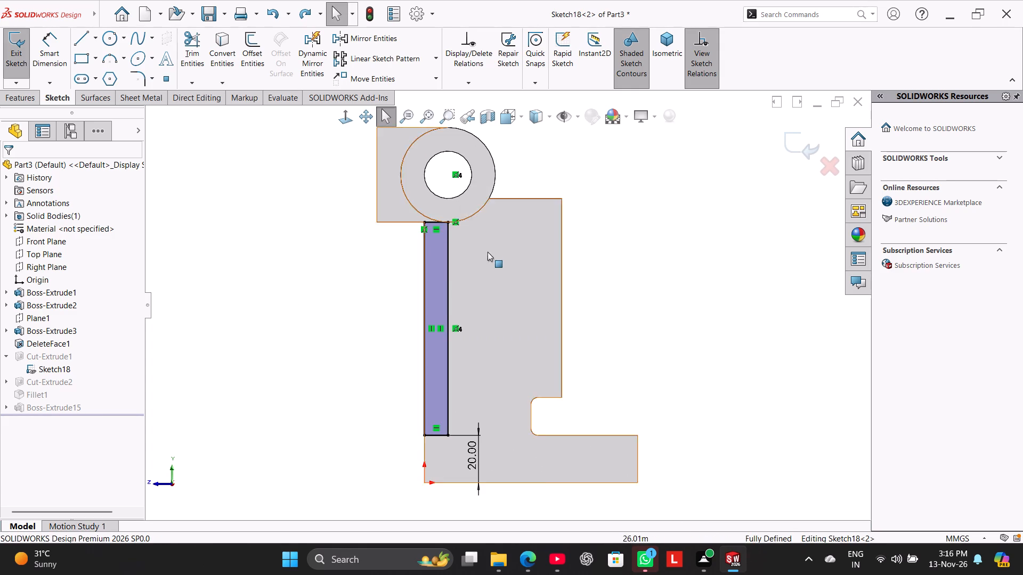
Delete the rectangle's inner edge vertical relation and the upper inner corner's coincident relation with the ring's edge.
{"action": "scroll", "coordinate": [488, 247], "scroll_direction": "down", "scroll_amount": 4}
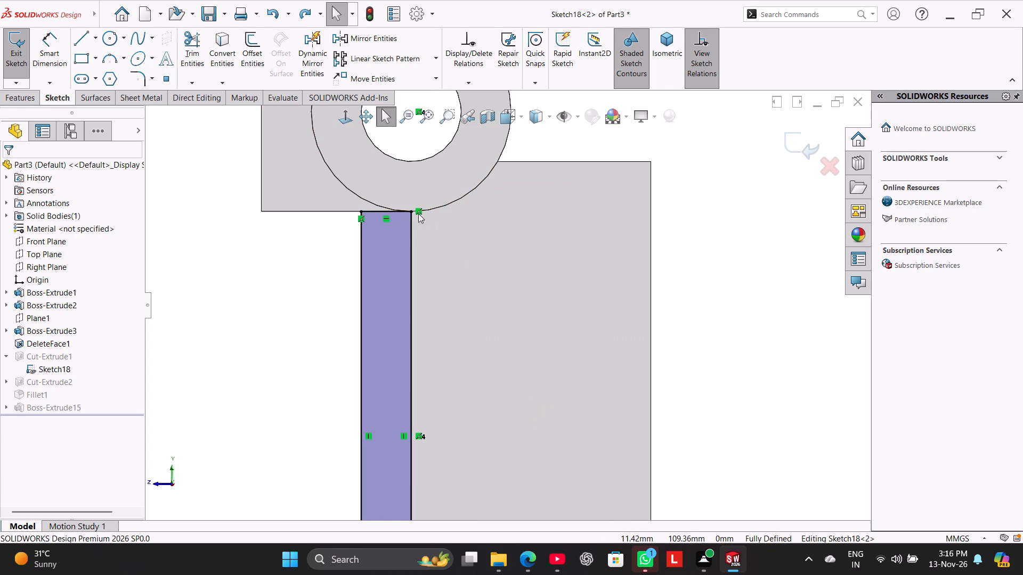
{"action": "scroll", "coordinate": [418, 213], "scroll_direction": "down", "scroll_amount": 8}
{"action": "scroll", "coordinate": [472, 289], "scroll_direction": "up", "scroll_amount": 3}
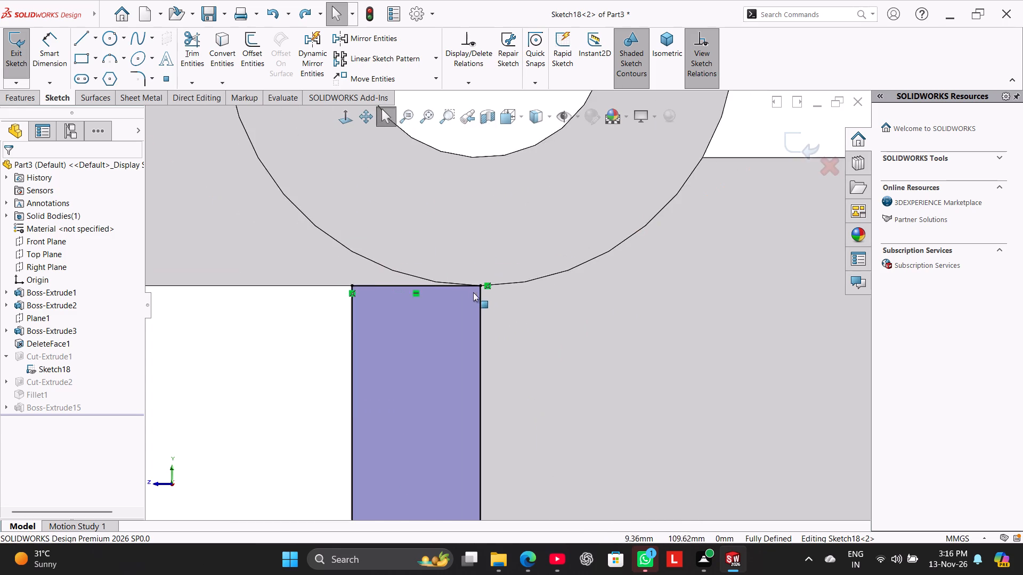
{"action": "scroll", "coordinate": [490, 302], "scroll_direction": "up", "scroll_amount": 12}
{"action": "scroll", "coordinate": [514, 446], "scroll_direction": "down", "scroll_amount": 3}
{"action": "scroll", "coordinate": [488, 243], "scroll_direction": "down", "scroll_amount": 1}
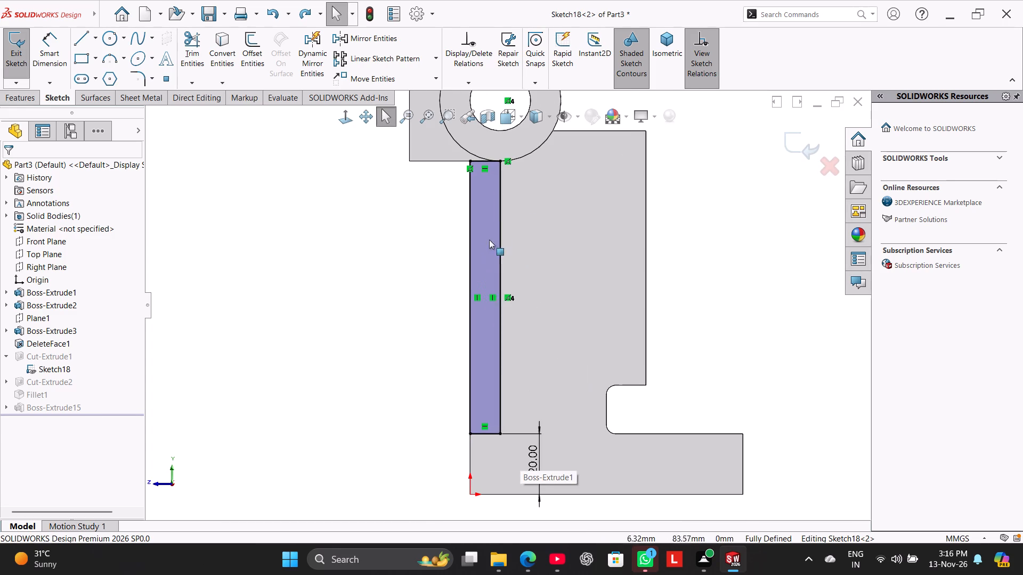
{"action": "scroll", "coordinate": [518, 189], "scroll_direction": "down", "scroll_amount": 2}
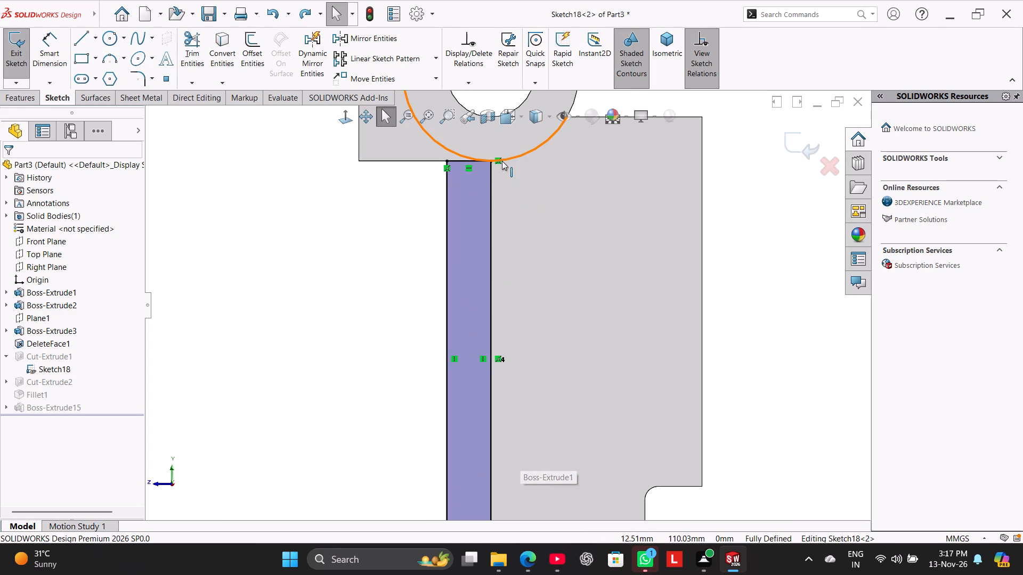
{"action": "right_click", "coordinate": [484, 362]}
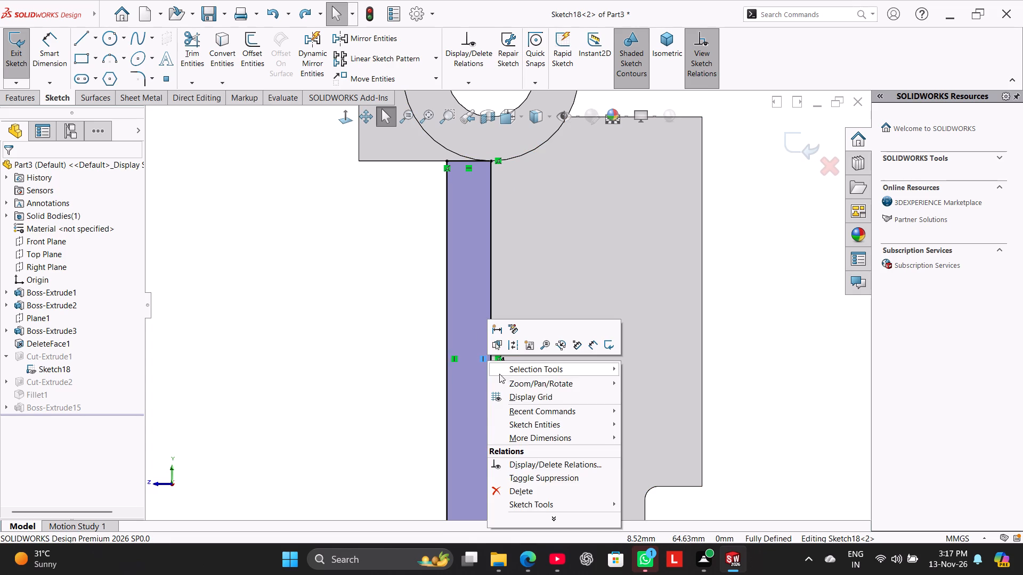
{"action": "left_click", "coordinate": [525, 493]}
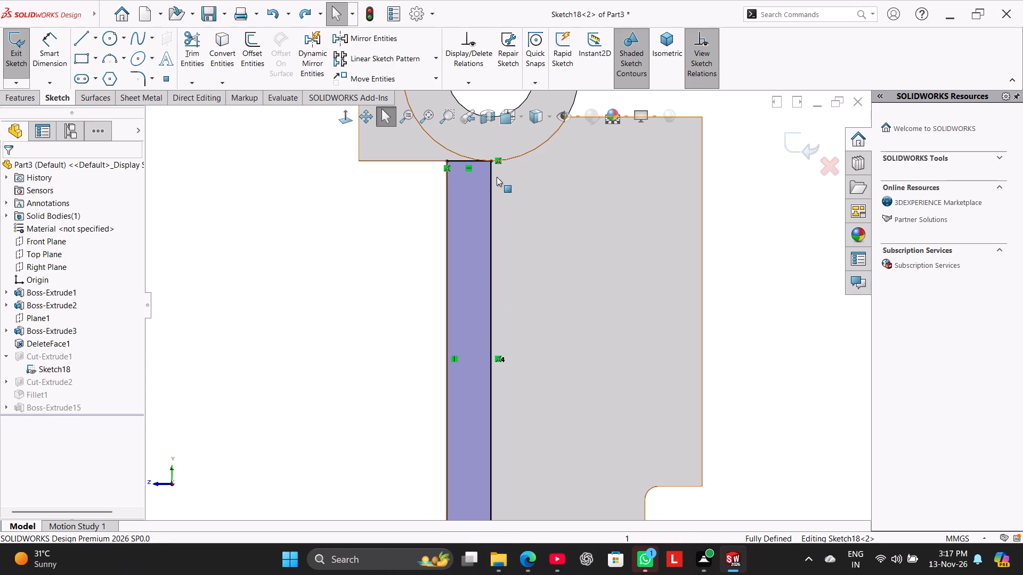
{"action": "scroll", "coordinate": [515, 186], "scroll_direction": "up", "scroll_amount": 2}
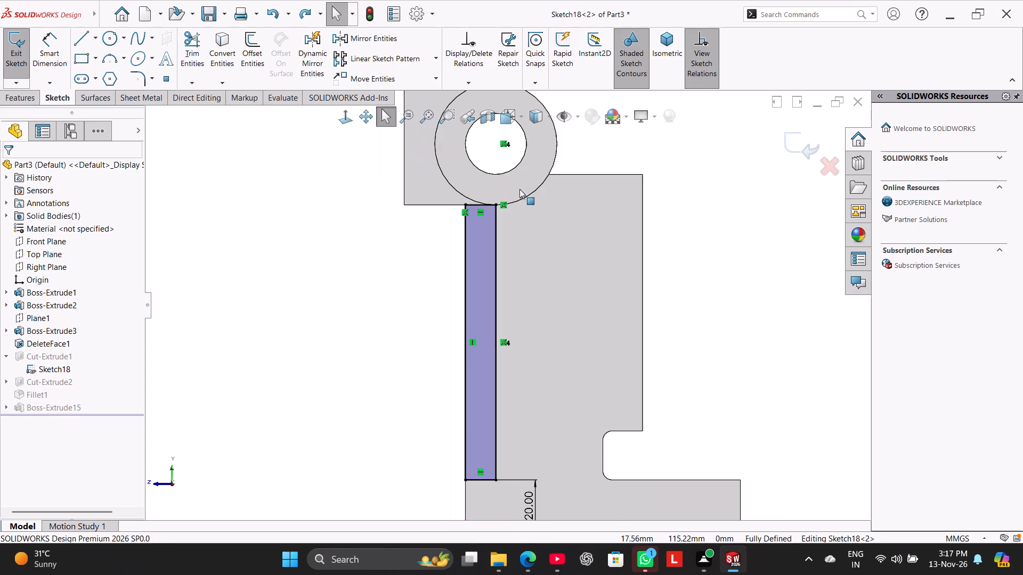
{"action": "scroll", "coordinate": [498, 218], "scroll_direction": "down", "scroll_amount": 20}
{"action": "scroll", "coordinate": [498, 218], "scroll_direction": "down", "scroll_amount": 11}
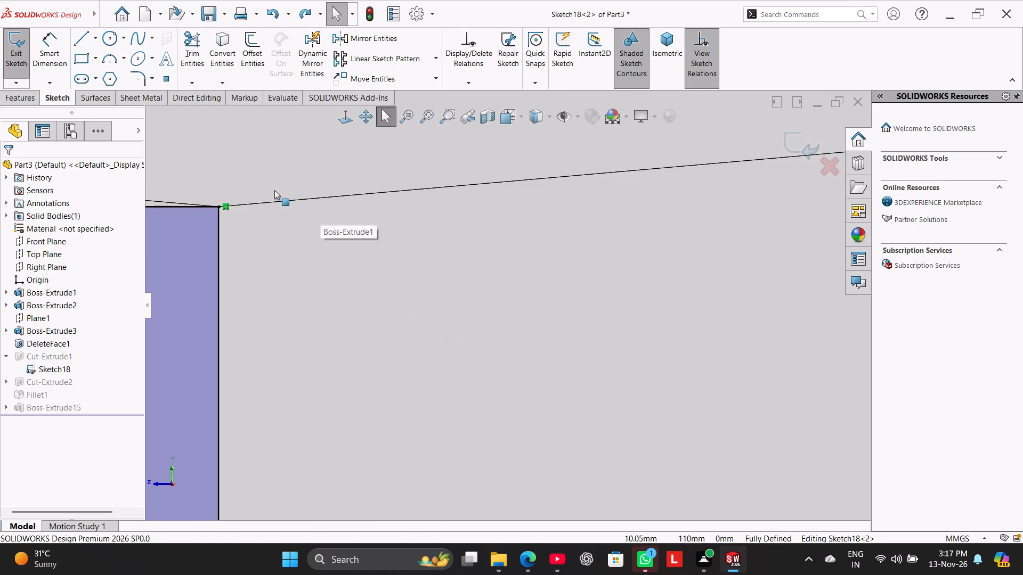
{"action": "right_click", "coordinate": [223, 209]}
{"action": "left_click", "coordinate": [271, 336]}
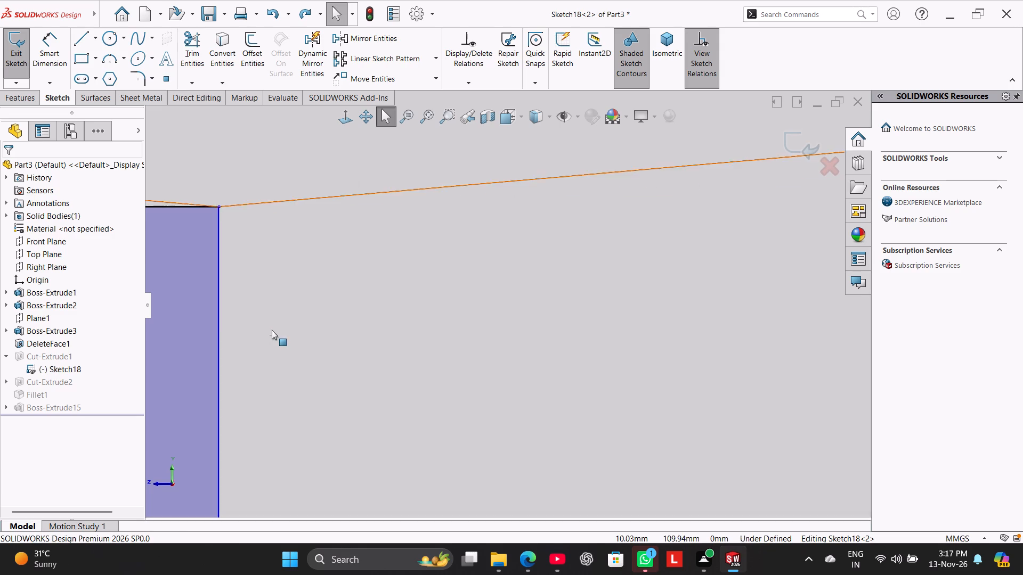
Make the rectangle's inner edge vertical again and delete its coincident relation with the ring's centre.
{"action": "scroll", "coordinate": [272, 330], "scroll_direction": "up", "scroll_amount": 20}
{"action": "scroll", "coordinate": [272, 330], "scroll_direction": "up", "scroll_amount": 14}
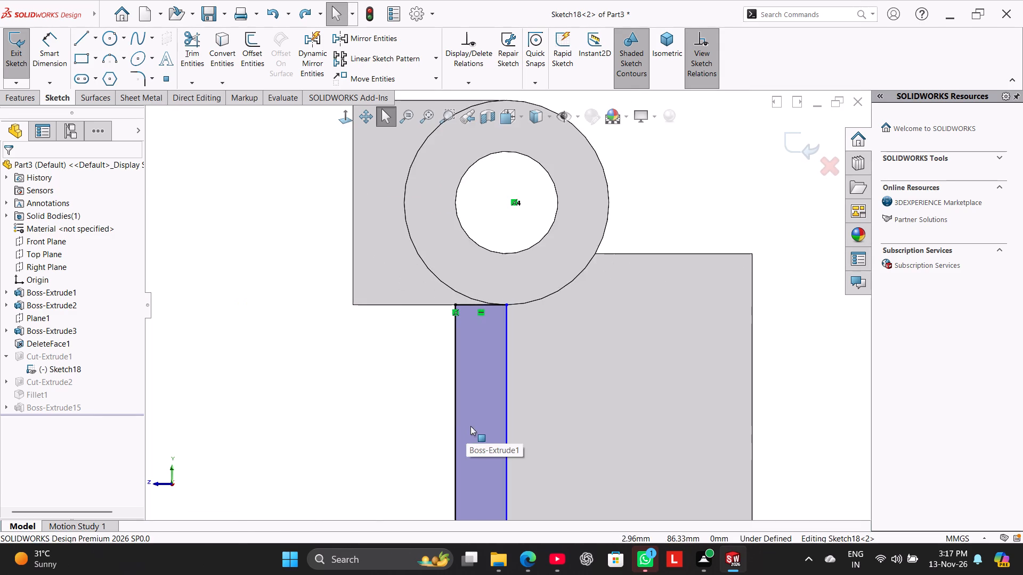
{"action": "scroll", "coordinate": [470, 426], "scroll_direction": "up", "scroll_amount": 4}
{"action": "right_click", "coordinate": [508, 368]}
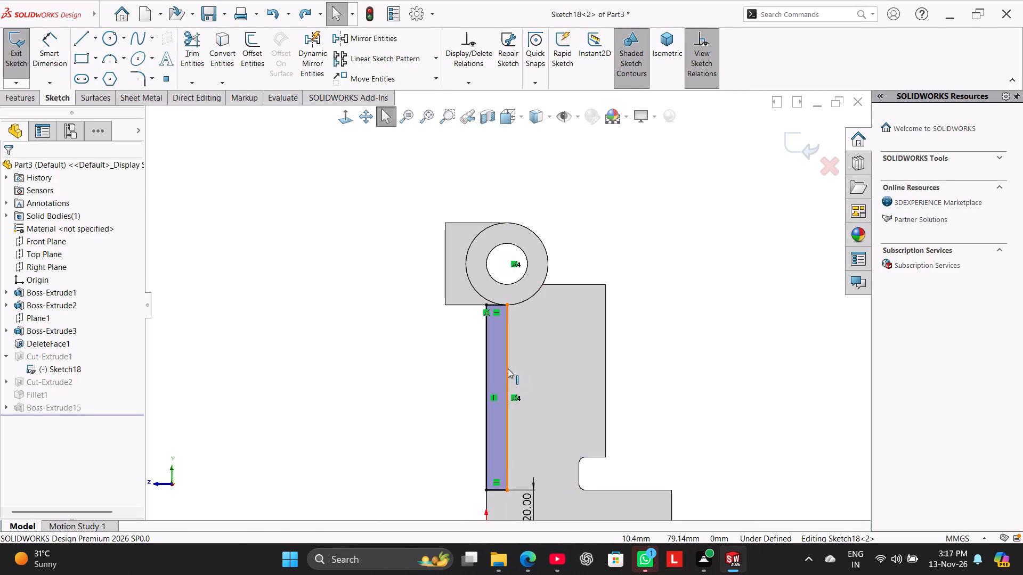
{"action": "left_click", "coordinate": [537, 322]}
{"action": "left_click", "coordinate": [422, 367]}
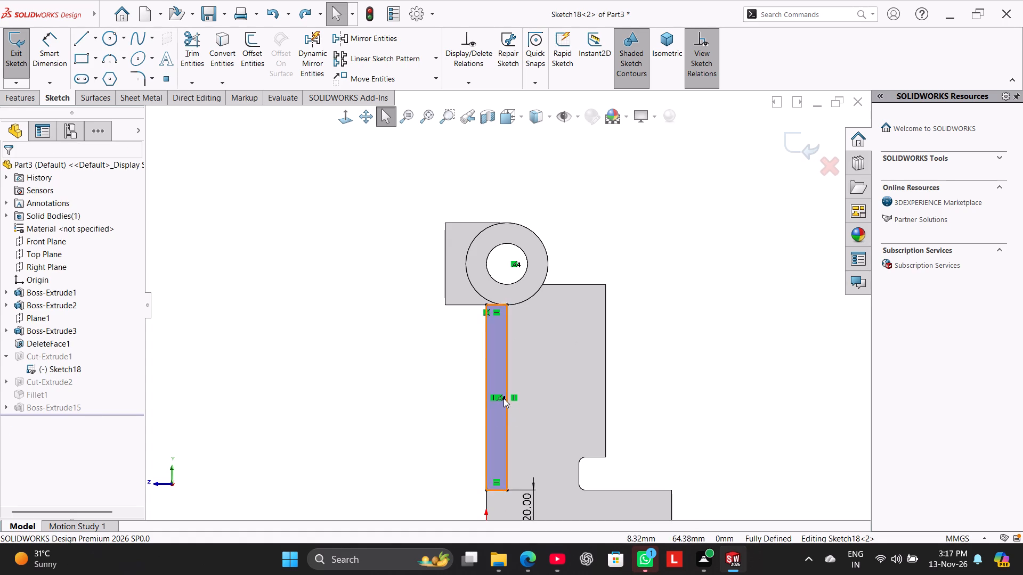
{"action": "scroll", "coordinate": [501, 404], "scroll_direction": "down", "scroll_amount": 5}
{"action": "right_click", "coordinate": [511, 348]}
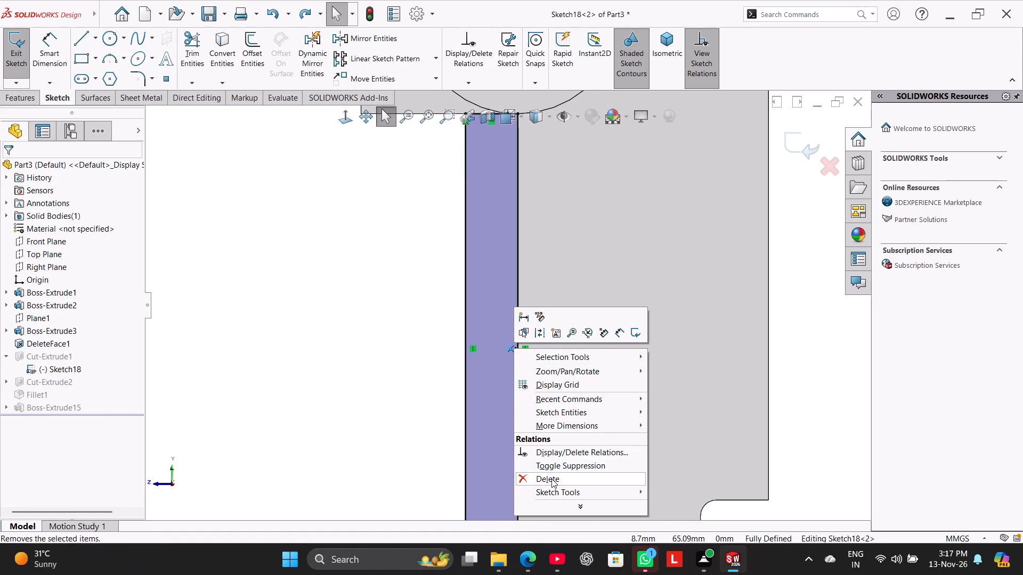
{"action": "left_click", "coordinate": [553, 479]}
Pull the upper inner corner inward, removing its re-snapped coincident relation, to widen the rectangle to about 26 mm.
{"action": "scroll", "coordinate": [579, 224], "scroll_direction": "up", "scroll_amount": 3}
{"action": "left_click_drag", "start_coordinate": [514, 193], "coordinate": [523, 193]}
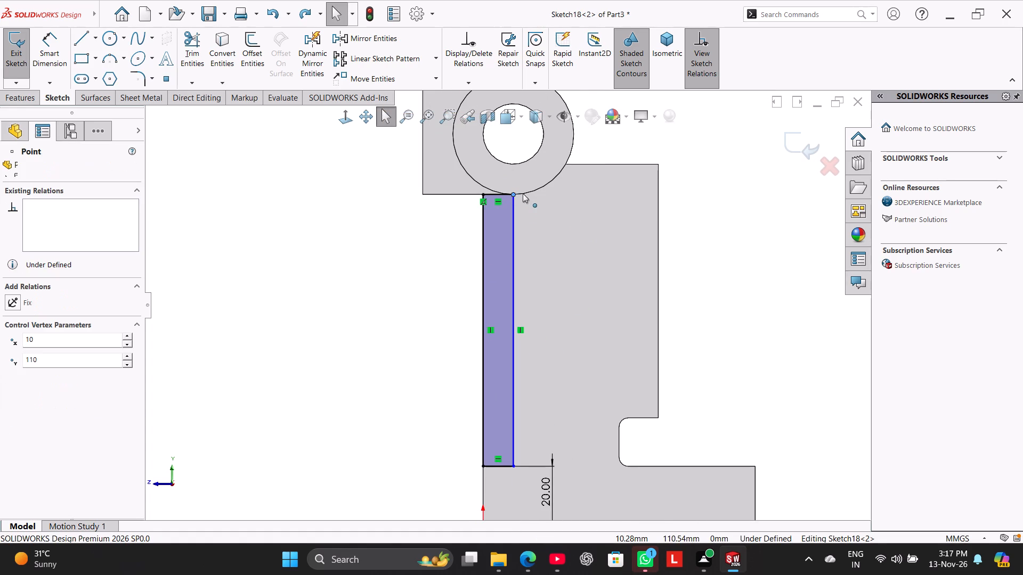
{"action": "left_click_drag", "start_coordinate": [523, 193], "coordinate": [531, 195]}
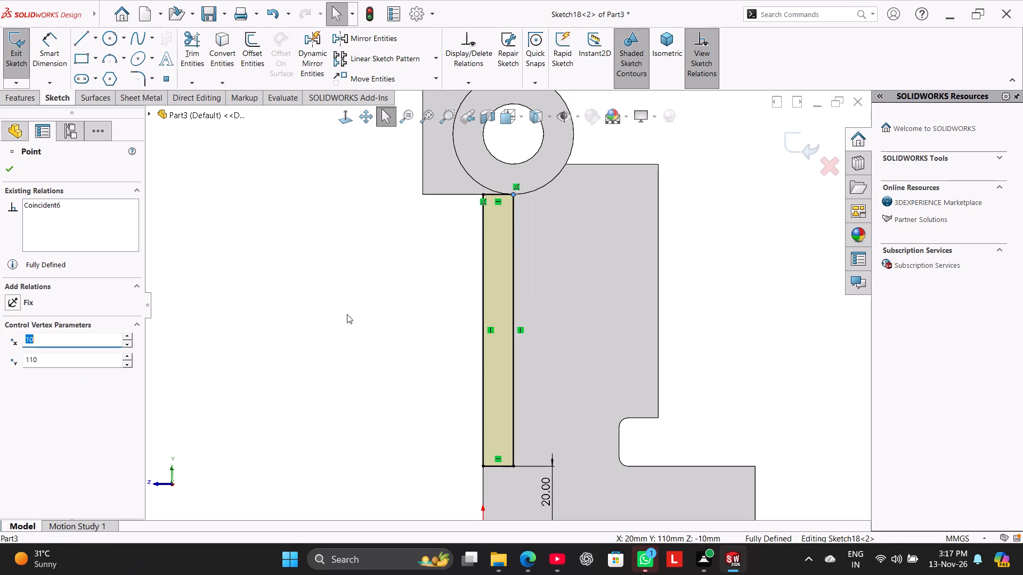
{"action": "right_click", "coordinate": [518, 184]}
{"action": "left_click", "coordinate": [555, 314]}
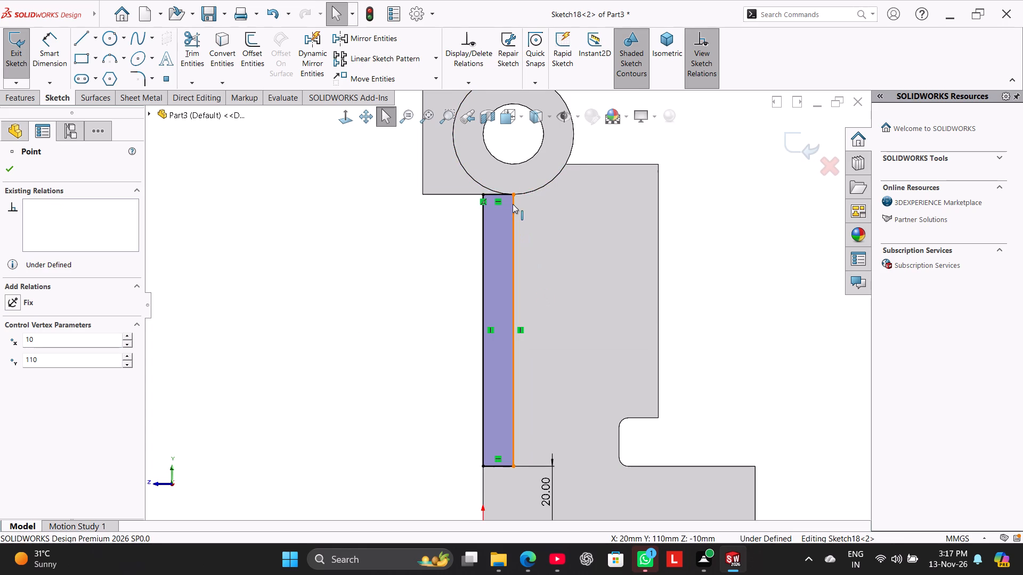
{"action": "left_click_drag", "start_coordinate": [513, 196], "coordinate": [563, 208]}
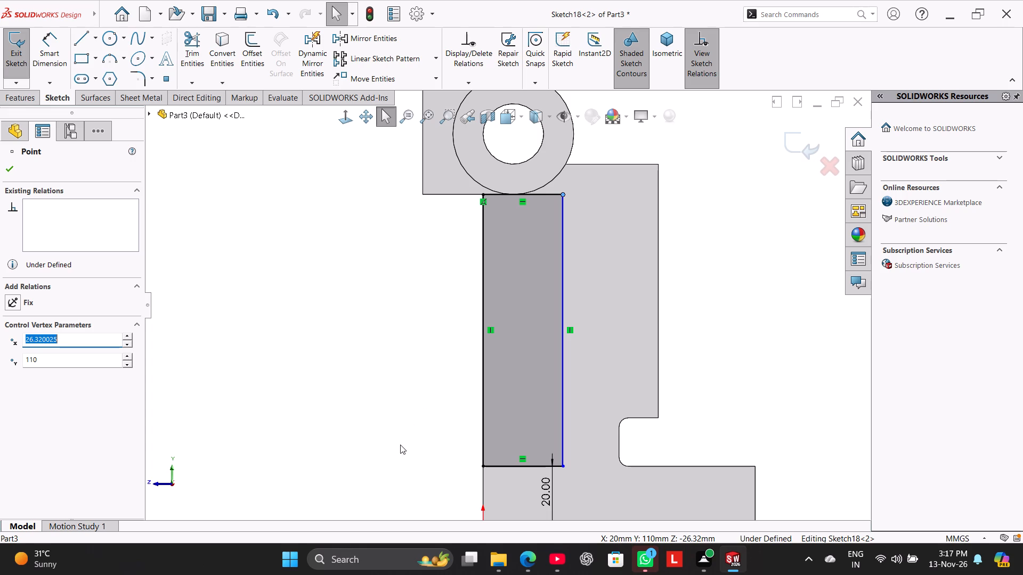
Dimension the recess rectangle's width as 14 mm along its lower edge and exit the sketch.
{"action": "scroll", "coordinate": [400, 445], "scroll_direction": "up", "scroll_amount": 2}
{"action": "left_click", "coordinate": [58, 53]}
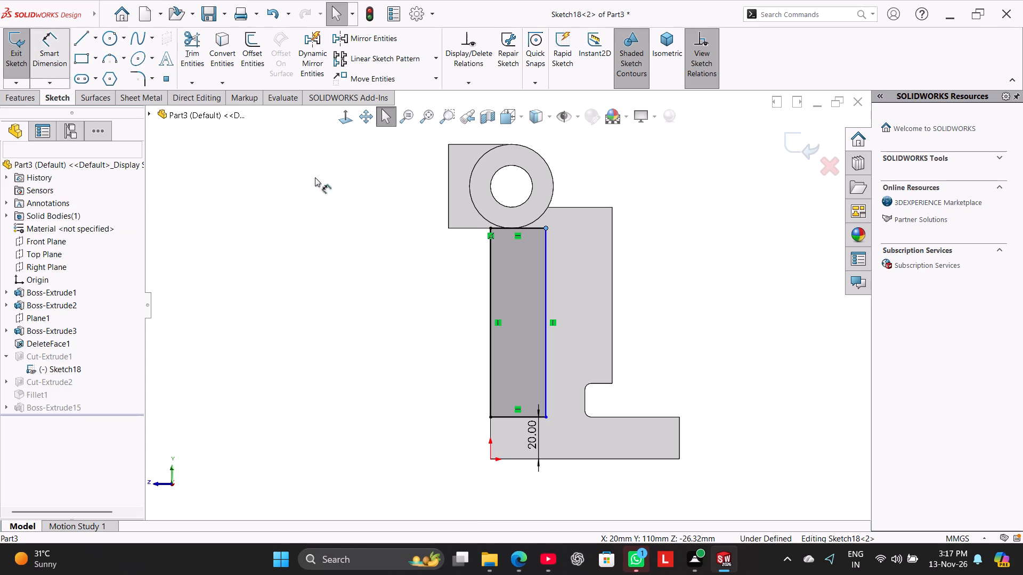
{"action": "left_click", "coordinate": [508, 415]}
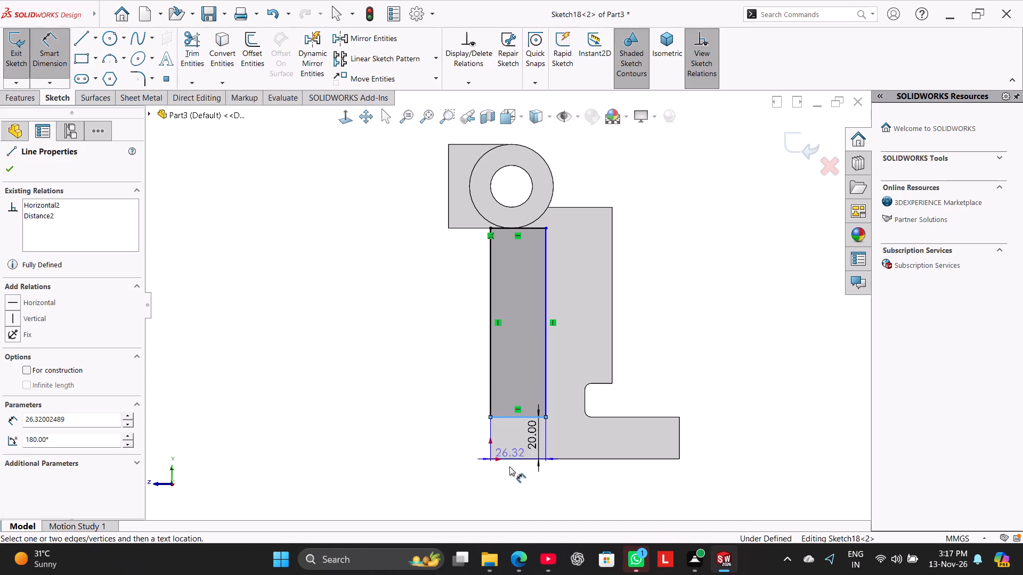
{"action": "left_click", "coordinate": [518, 499]}
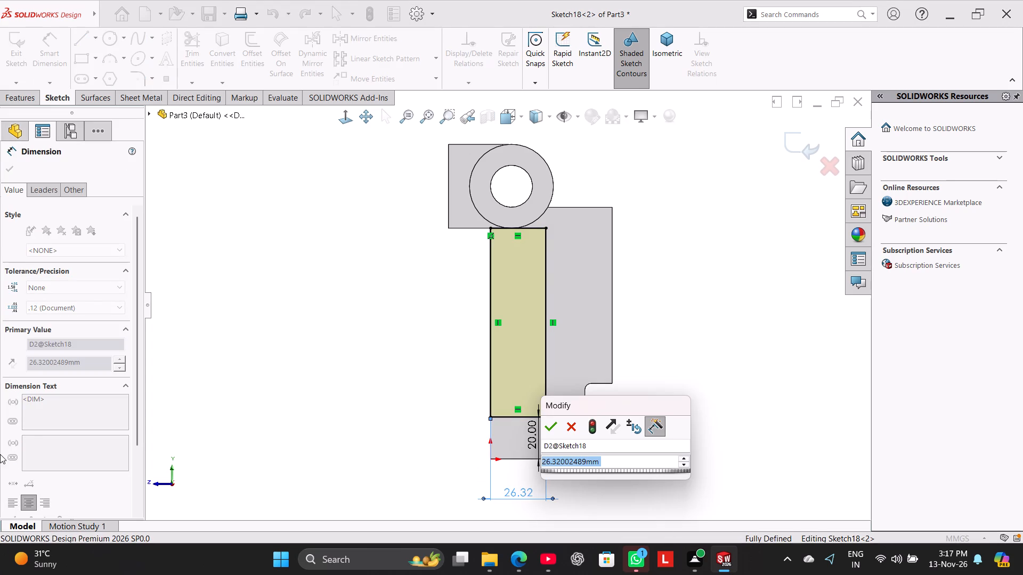
{"action": "type", "text": "14"}
{"action": "key", "text": "Return"}
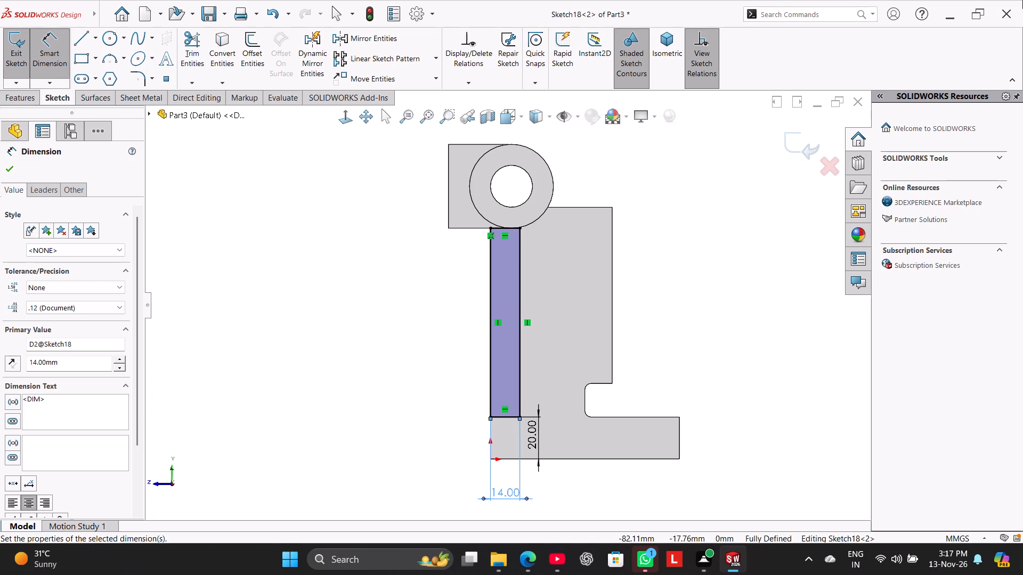
{"action": "left_click", "coordinate": [62, 49]}
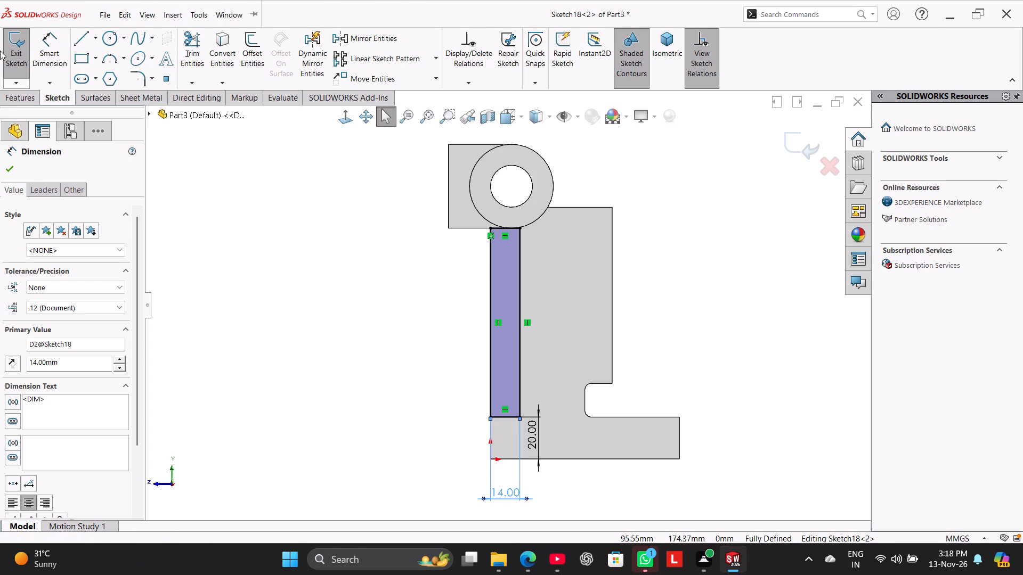
{"action": "left_click", "coordinate": [7, 52]}
{"action": "left_click", "coordinate": [248, 269]}
{"action": "middle_click_drag", "start_coordinate": [280, 307], "coordinate": [333, 382]}
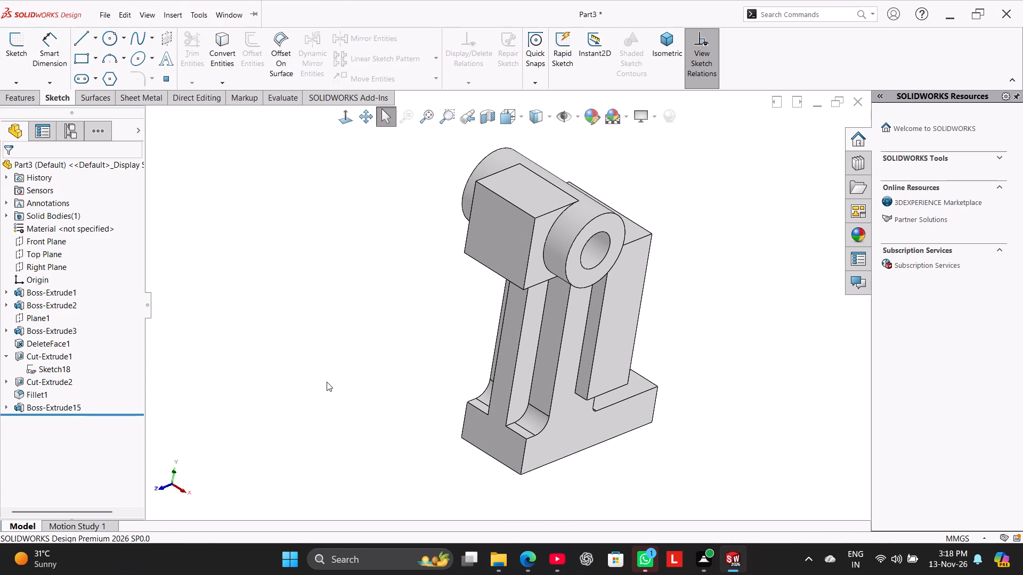
{"action": "right_click_drag", "start_coordinate": [326, 382], "coordinate": [381, 309]}
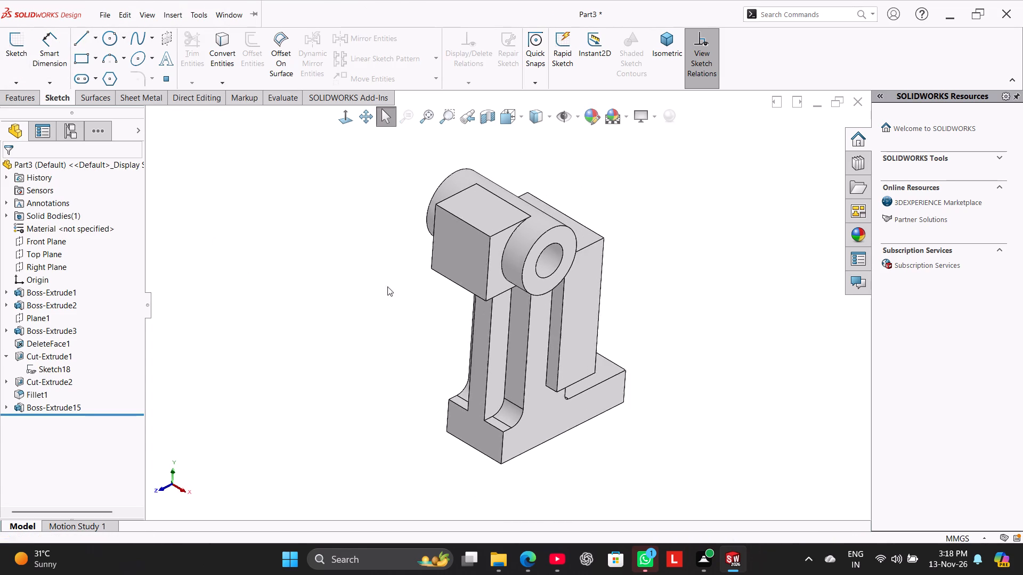
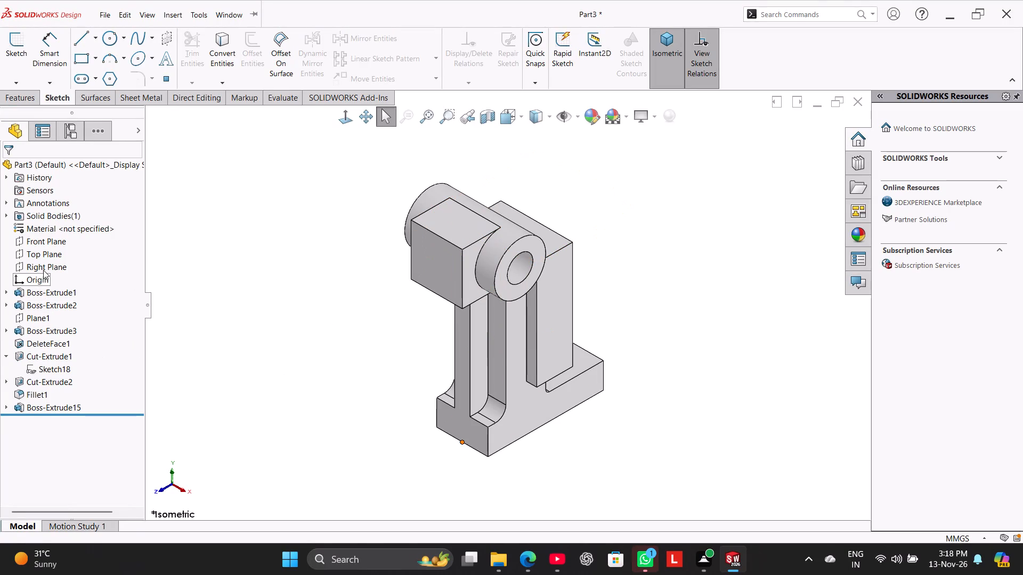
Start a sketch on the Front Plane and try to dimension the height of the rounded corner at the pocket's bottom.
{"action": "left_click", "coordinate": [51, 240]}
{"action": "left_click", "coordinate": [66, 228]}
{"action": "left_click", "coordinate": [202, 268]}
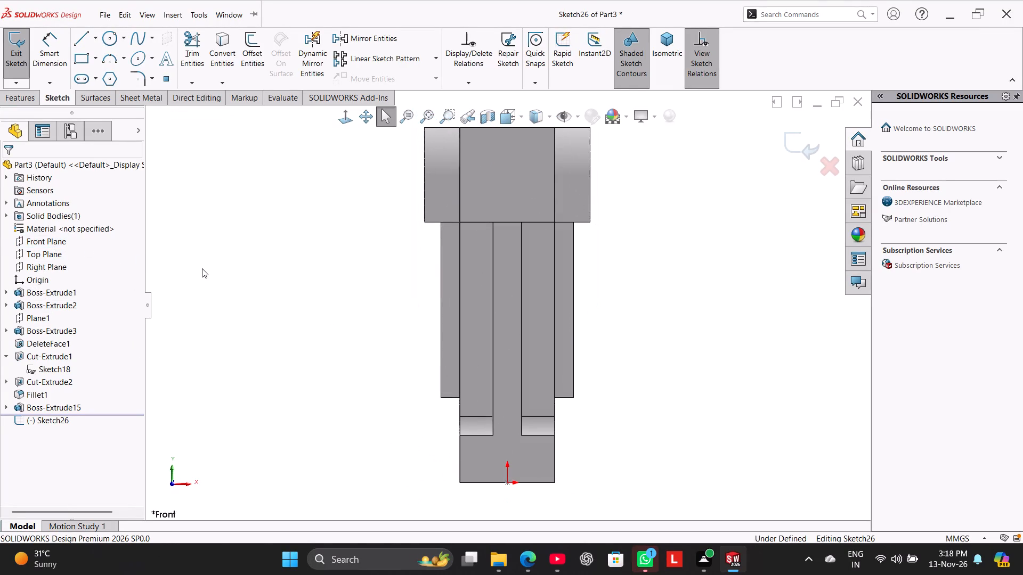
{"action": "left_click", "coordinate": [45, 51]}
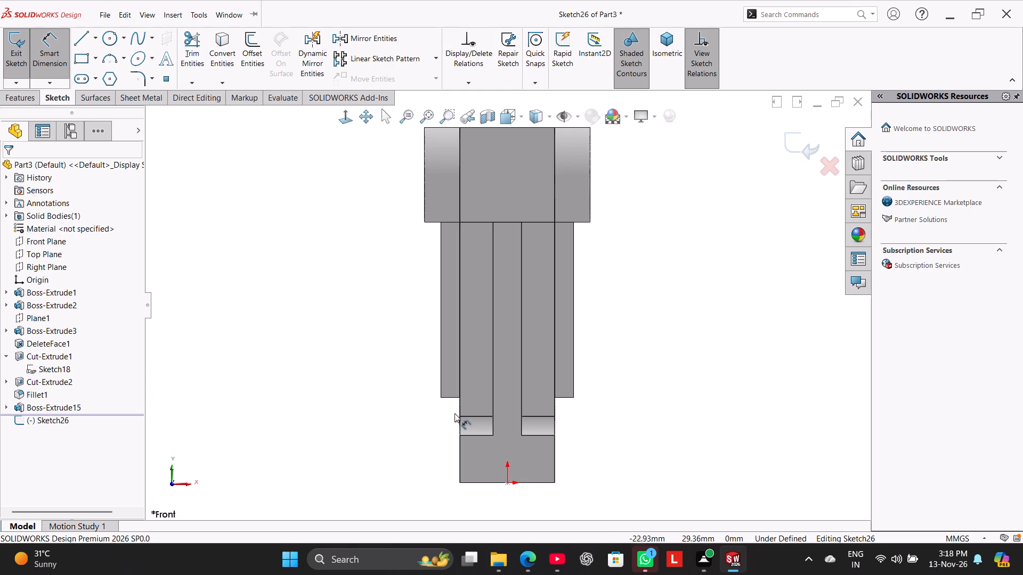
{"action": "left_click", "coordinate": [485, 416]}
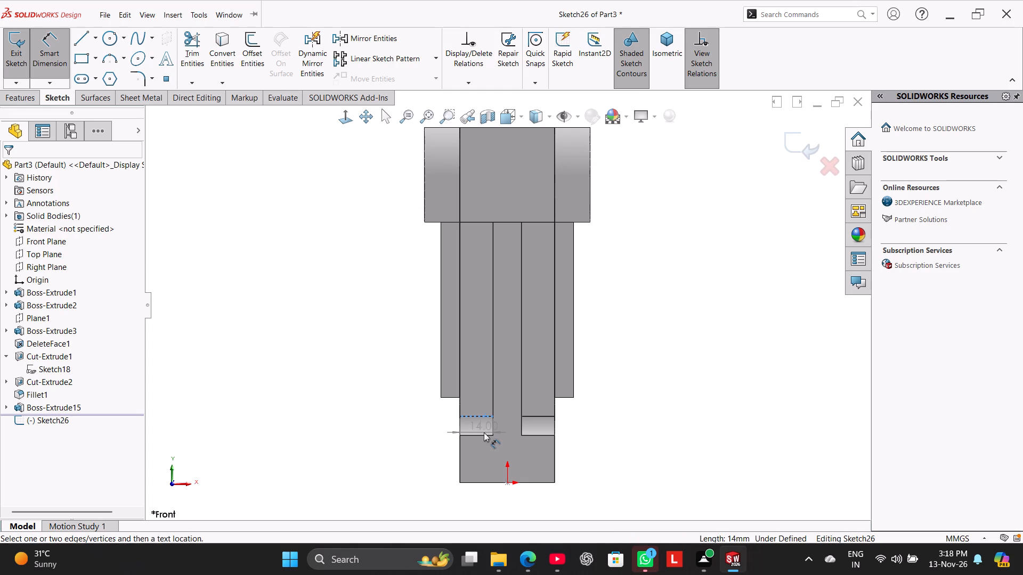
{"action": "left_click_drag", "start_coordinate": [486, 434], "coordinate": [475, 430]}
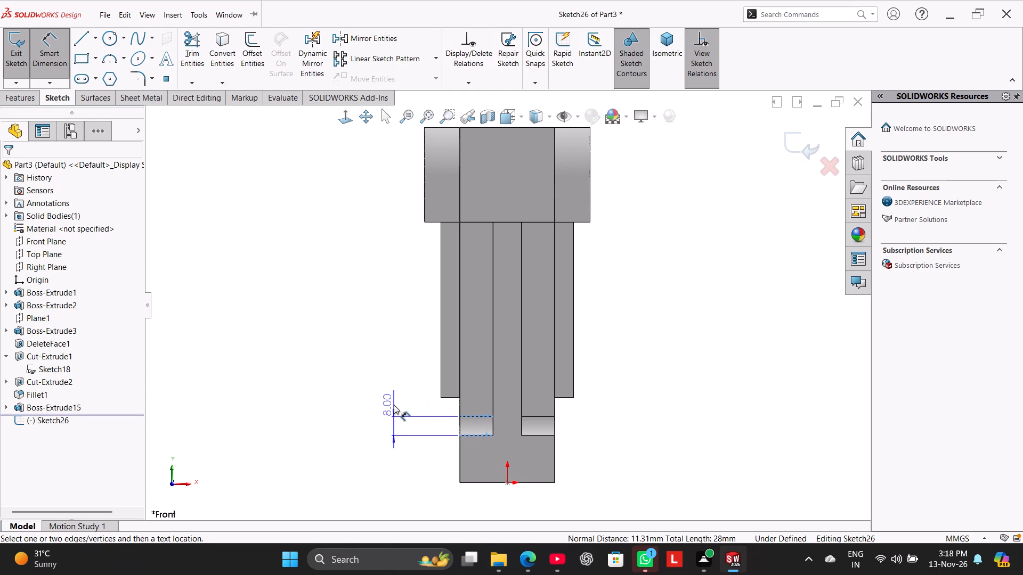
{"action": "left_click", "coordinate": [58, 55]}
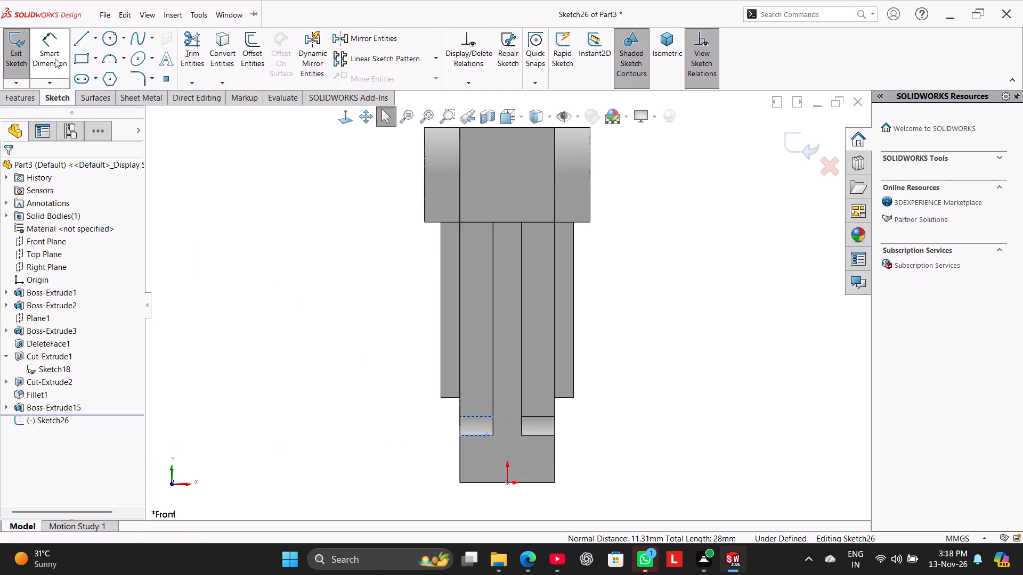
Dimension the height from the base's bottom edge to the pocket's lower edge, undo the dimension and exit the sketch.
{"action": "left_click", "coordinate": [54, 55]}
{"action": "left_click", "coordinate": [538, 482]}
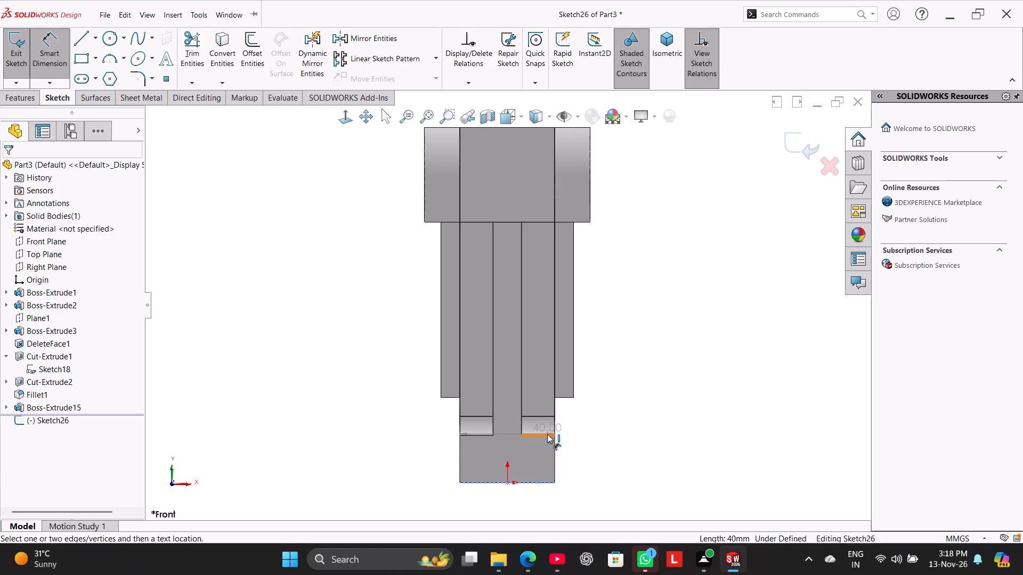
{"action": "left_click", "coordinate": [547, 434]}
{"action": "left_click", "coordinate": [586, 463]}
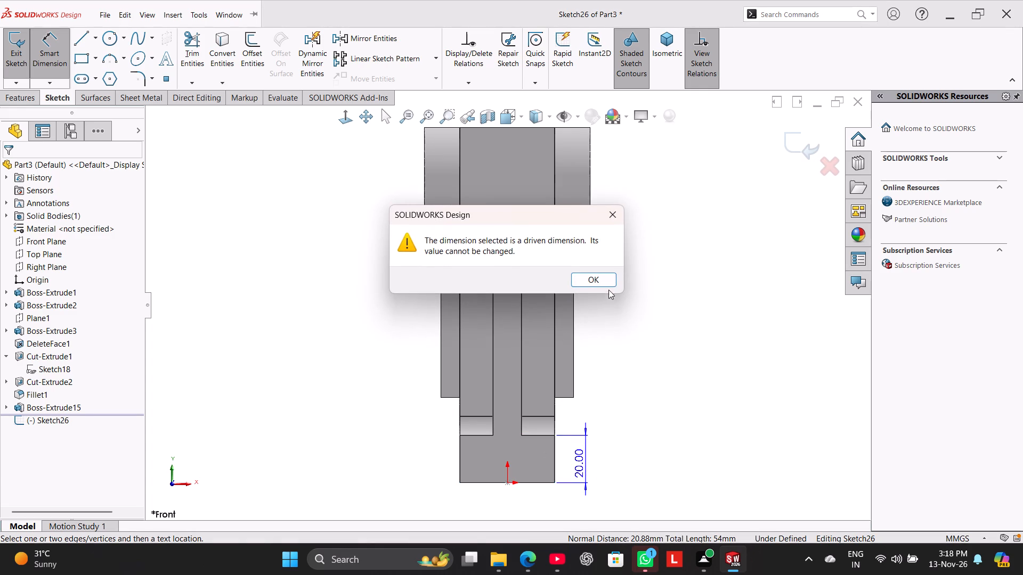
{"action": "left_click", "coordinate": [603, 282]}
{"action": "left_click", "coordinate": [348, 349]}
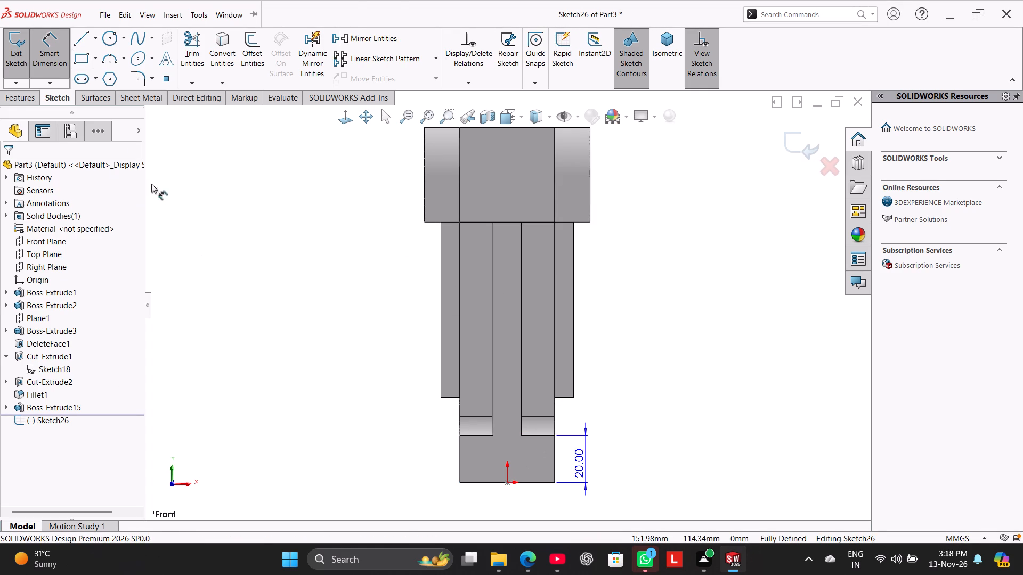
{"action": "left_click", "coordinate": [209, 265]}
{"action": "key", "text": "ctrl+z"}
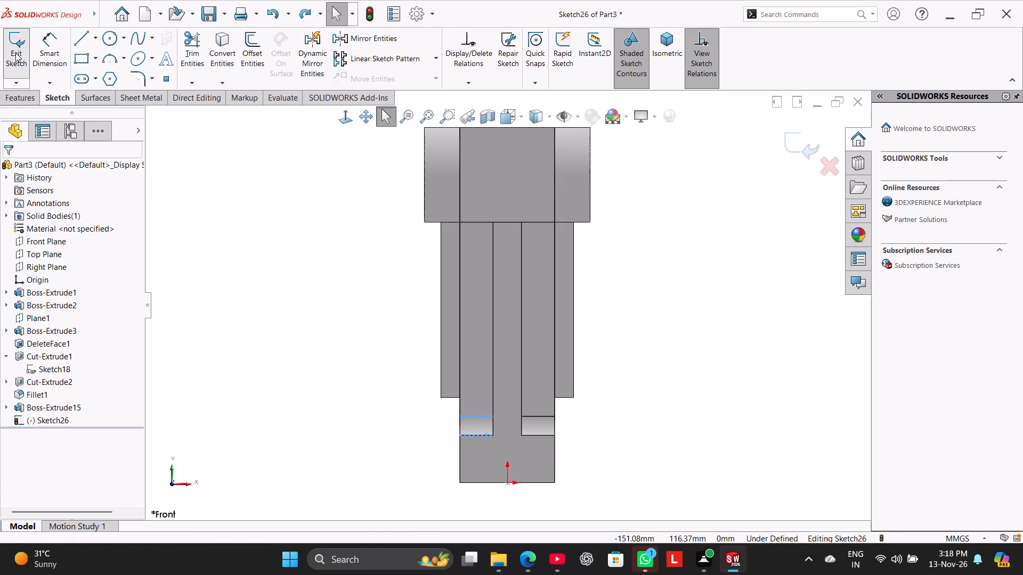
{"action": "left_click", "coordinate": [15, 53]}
Examine the bracket's side pocket and base from the isometric and side directions.
{"action": "right_click_drag", "start_coordinate": [190, 383], "coordinate": [353, 279]}
{"action": "left_click", "coordinate": [299, 339]}
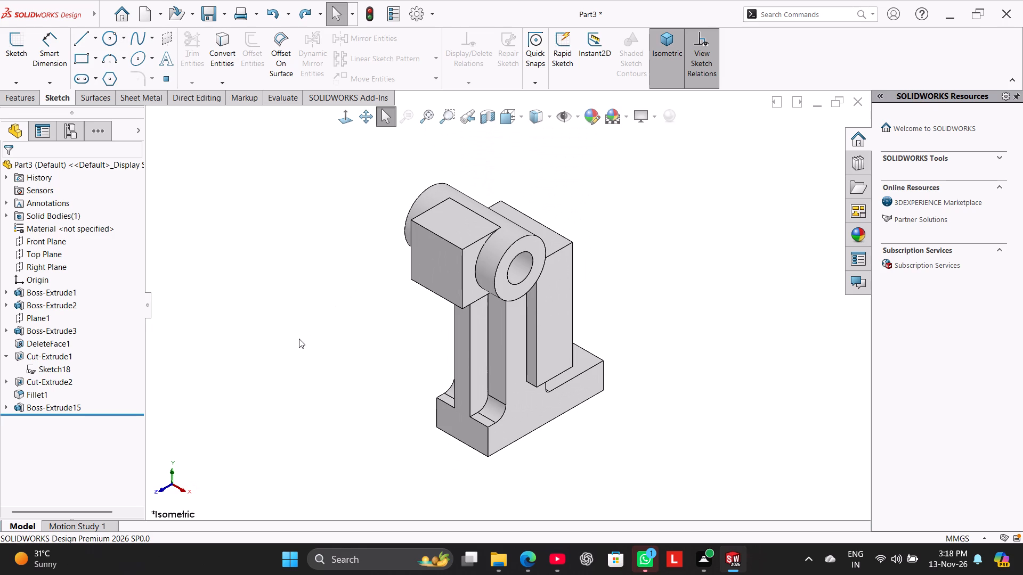
{"action": "middle_click_drag", "start_coordinate": [299, 339], "coordinate": [293, 331]}
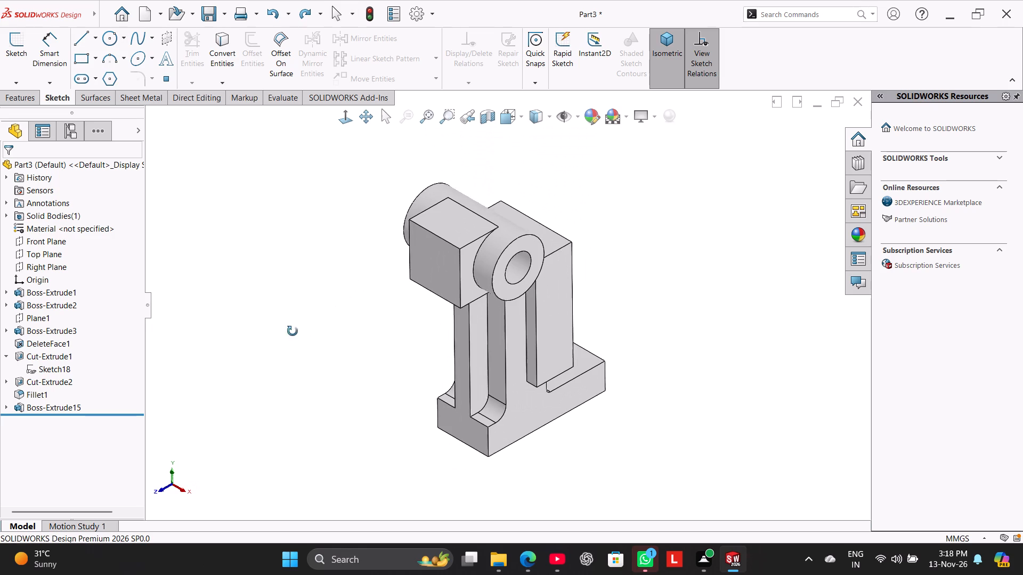
{"action": "middle_click_drag", "start_coordinate": [293, 331], "coordinate": [310, 335]}
{"action": "right_click_drag", "start_coordinate": [328, 345], "coordinate": [431, 267]}
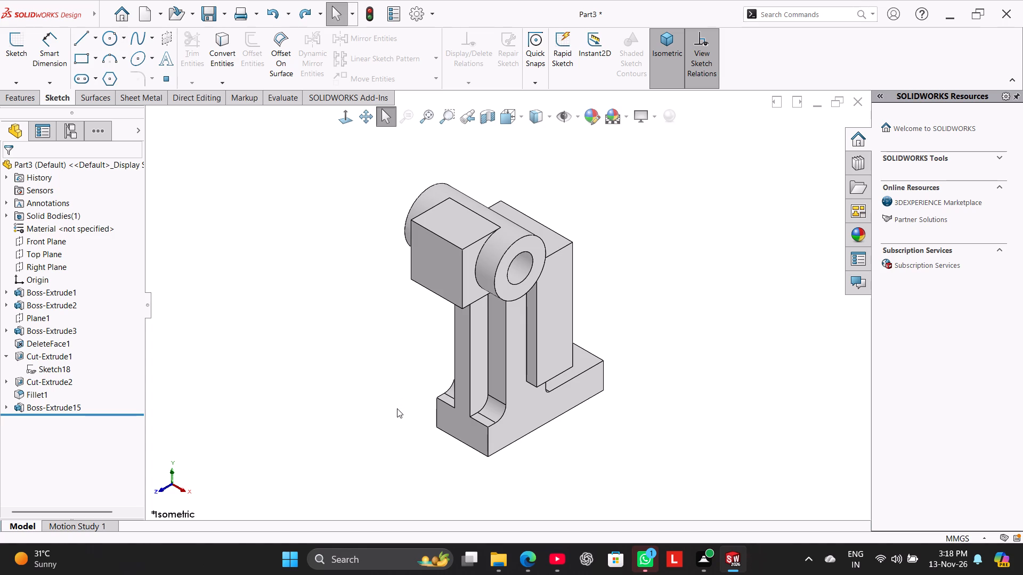
{"action": "middle_click_drag", "start_coordinate": [397, 408], "coordinate": [346, 306]}
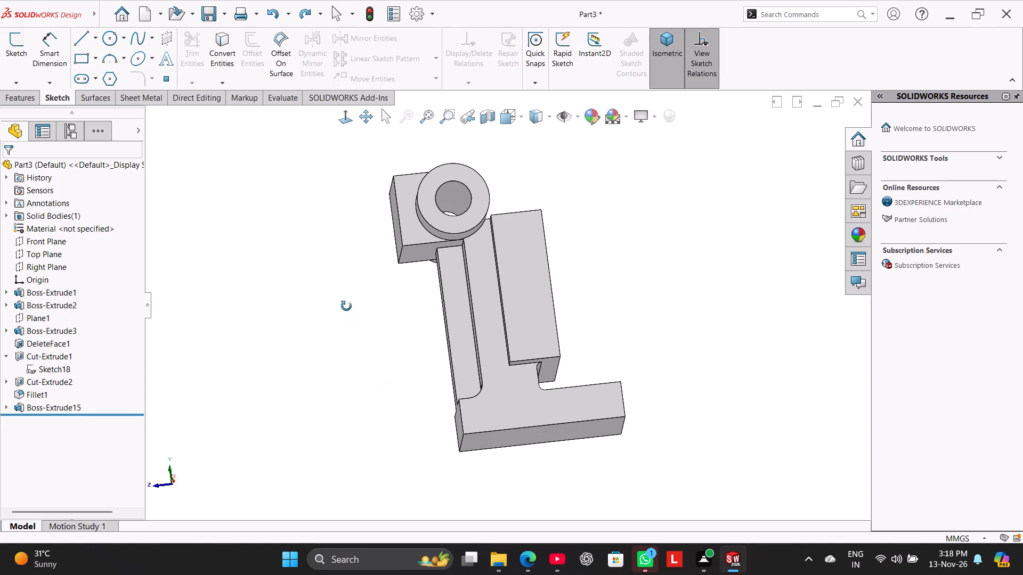
{"action": "middle_click_drag", "start_coordinate": [346, 306], "coordinate": [346, 347]}
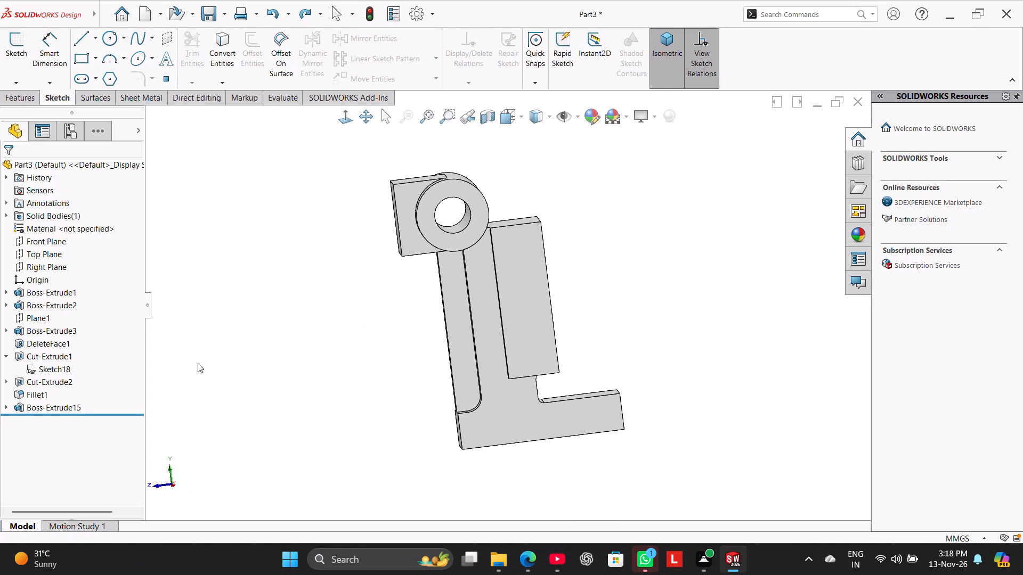
{"action": "right_click", "coordinate": [64, 296]}
{"action": "left_click", "coordinate": [254, 277]}
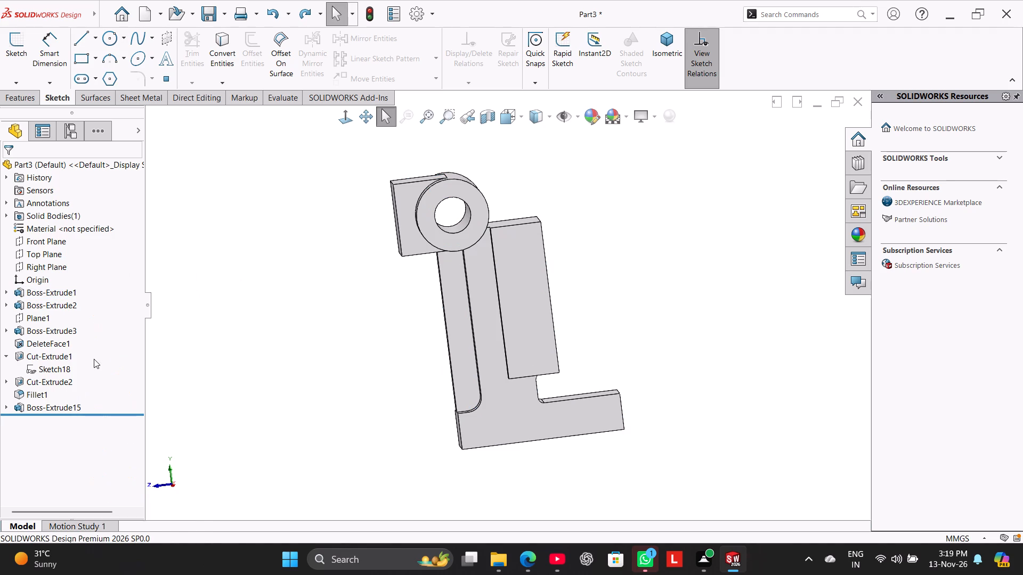
Edit the sketch of Cut-Extrude2 and set the side pocket's width to 15 mm.
{"action": "right_click", "coordinate": [64, 377]}
{"action": "left_click", "coordinate": [95, 314]}
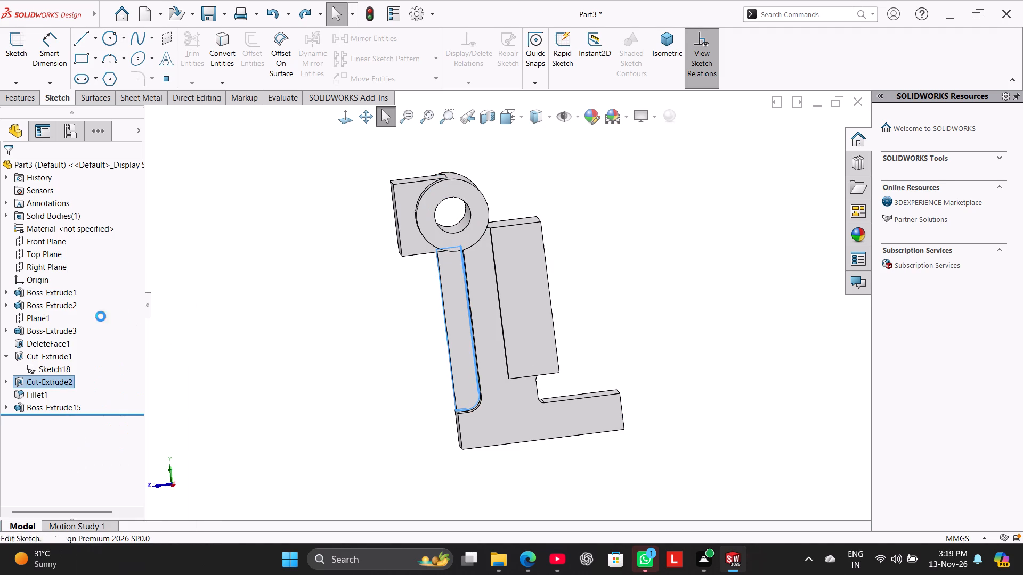
{"action": "scroll", "coordinate": [453, 498], "scroll_direction": "up", "scroll_amount": 2}
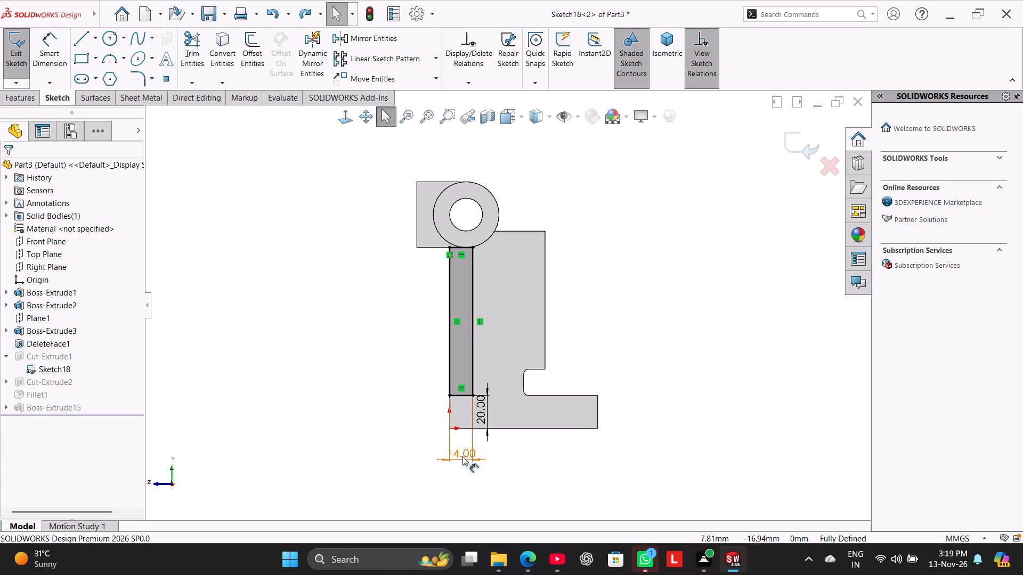
{"action": "double_click", "coordinate": [462, 456]}
{"action": "type", "text": "15"}
{"action": "key", "text": "Return"}
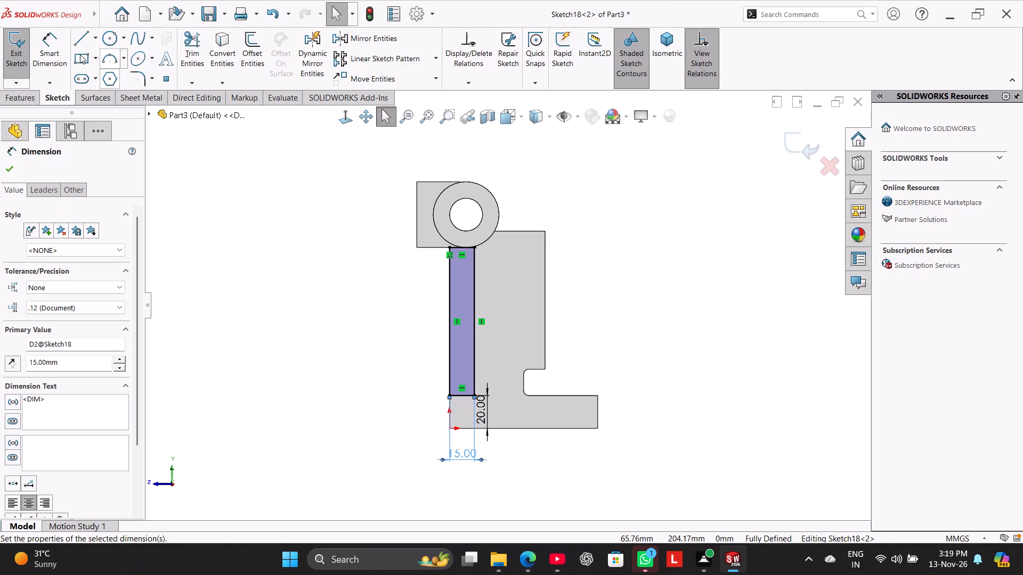
{"action": "left_click", "coordinate": [19, 48]}
Examine the side pocket, the cylindrical boss and the rear block from several directions.
{"action": "right_click_drag", "start_coordinate": [314, 327], "coordinate": [378, 266]}
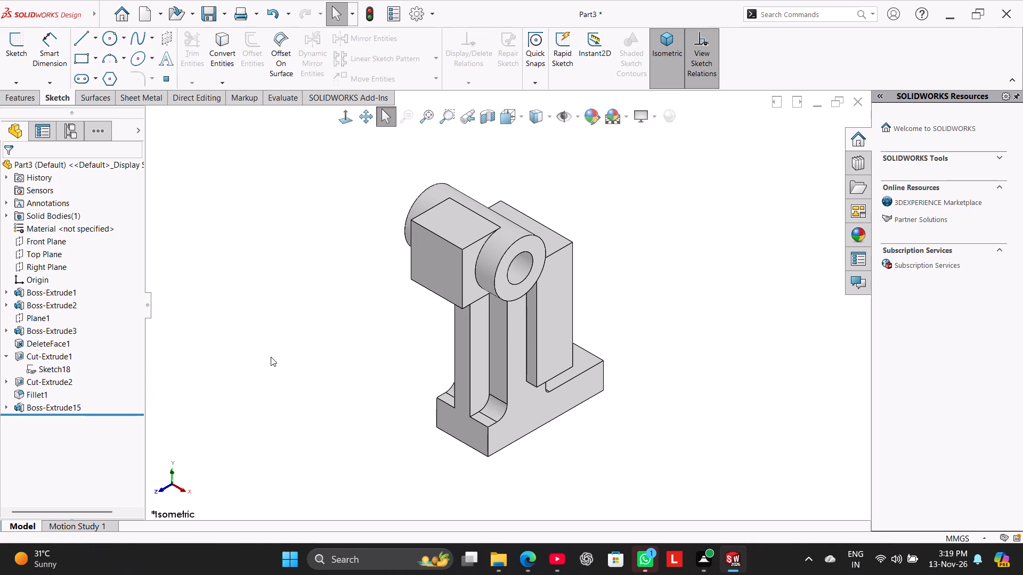
{"action": "middle_click_drag", "start_coordinate": [656, 207], "coordinate": [617, 225]}
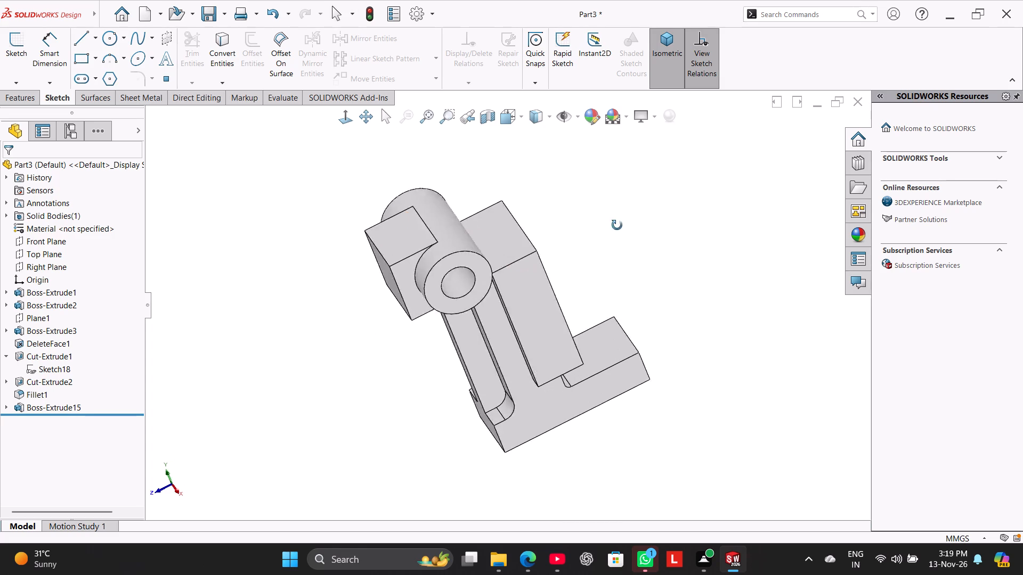
{"action": "middle_click_drag", "start_coordinate": [617, 225], "coordinate": [588, 247]}
{"action": "middle_click_drag", "start_coordinate": [397, 364], "coordinate": [392, 296]}
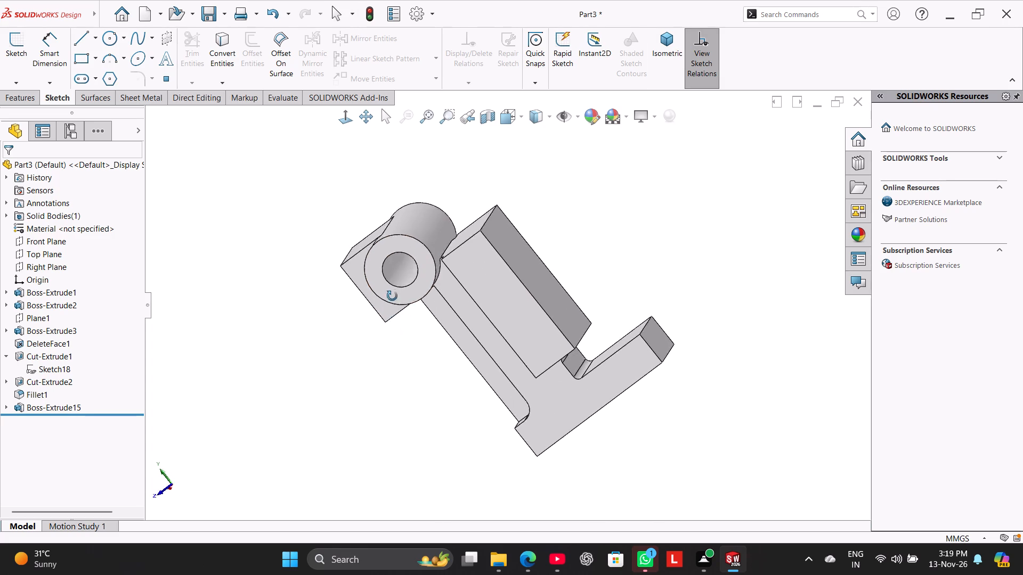
{"action": "middle_click_drag", "start_coordinate": [392, 296], "coordinate": [397, 242]}
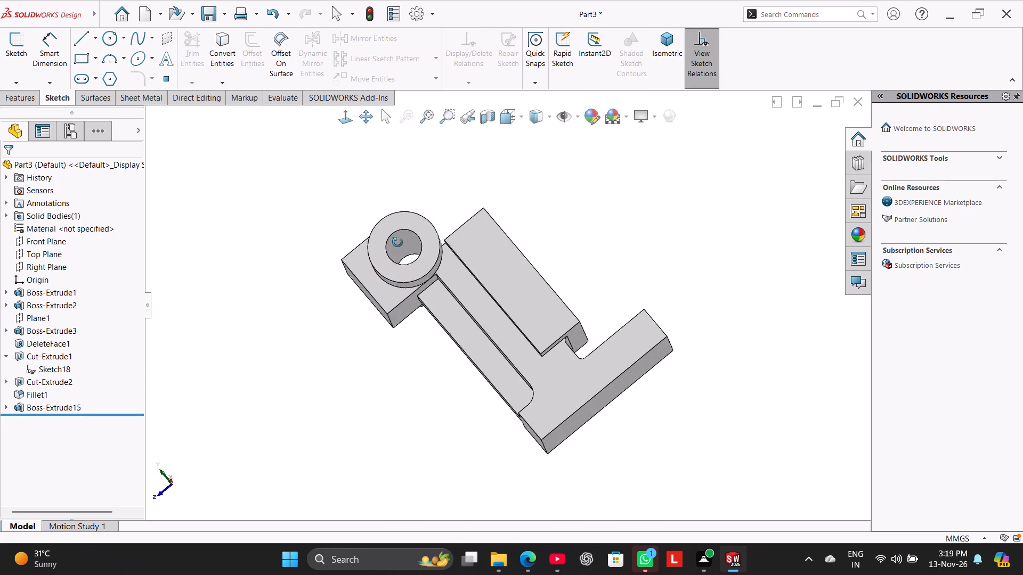
{"action": "middle_click_drag", "start_coordinate": [397, 242], "coordinate": [401, 270]}
{"action": "right_click_drag", "start_coordinate": [368, 405], "coordinate": [434, 322]}
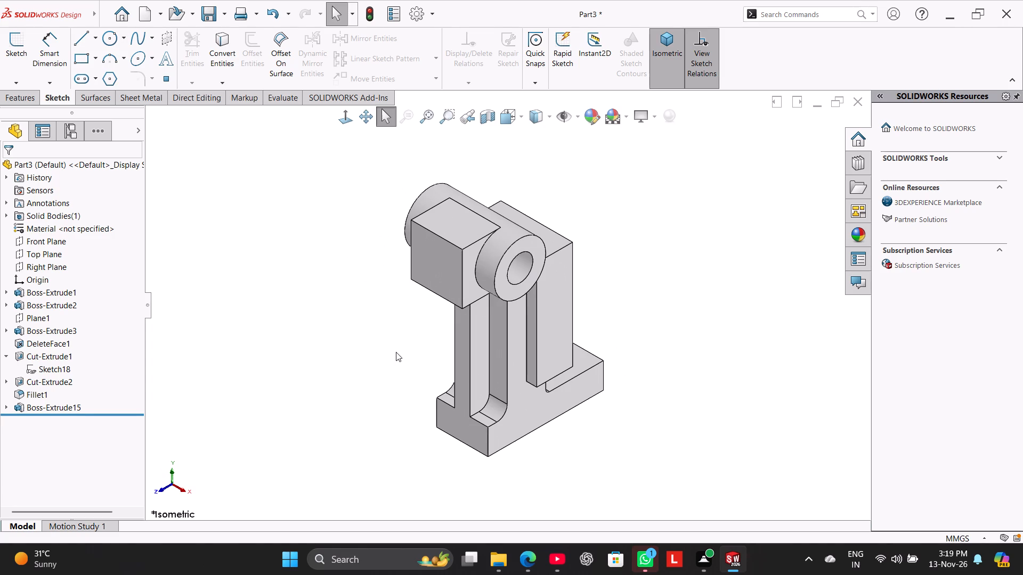
{"action": "middle_click_drag", "start_coordinate": [396, 352], "coordinate": [320, 405]}
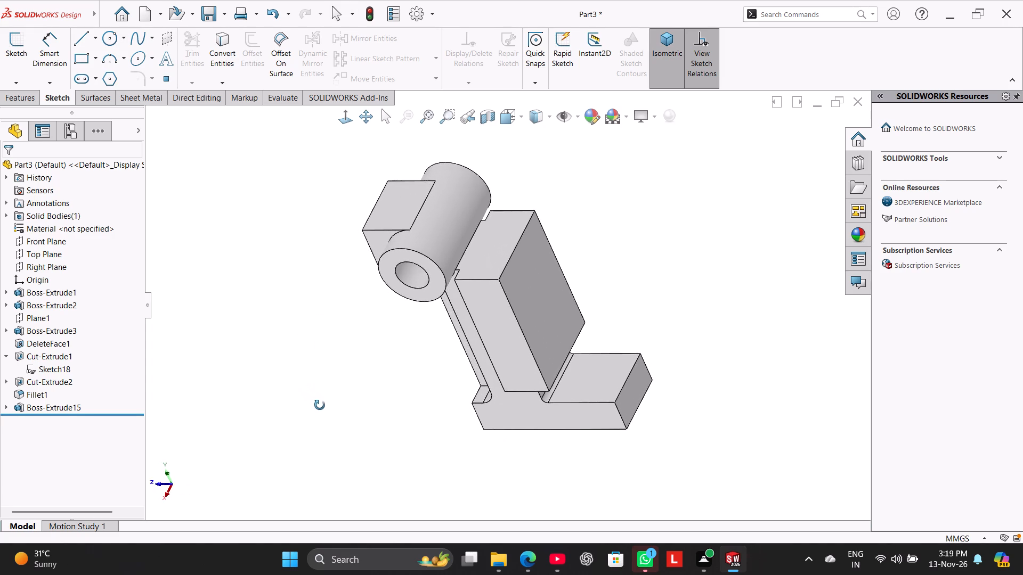
{"action": "middle_click_drag", "start_coordinate": [320, 405], "coordinate": [342, 338]}
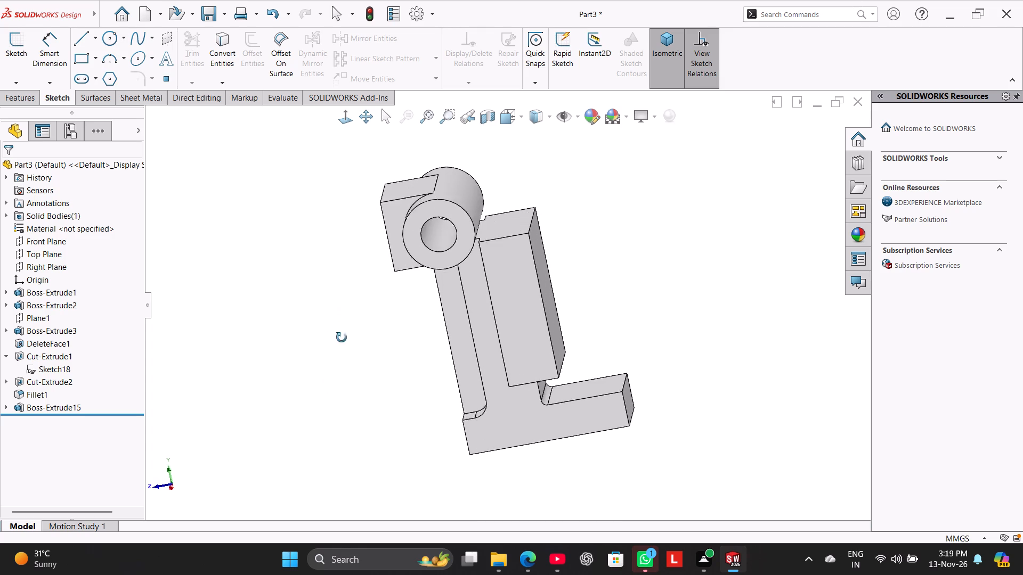
{"action": "middle_click_drag", "start_coordinate": [342, 338], "coordinate": [337, 320]}
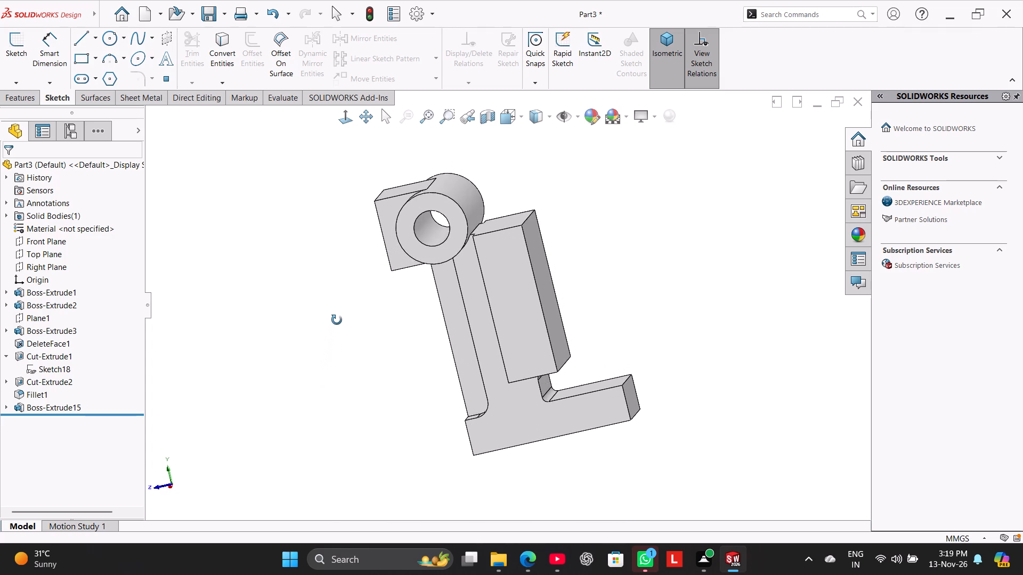
{"action": "middle_click_drag", "start_coordinate": [337, 320], "coordinate": [337, 315]}
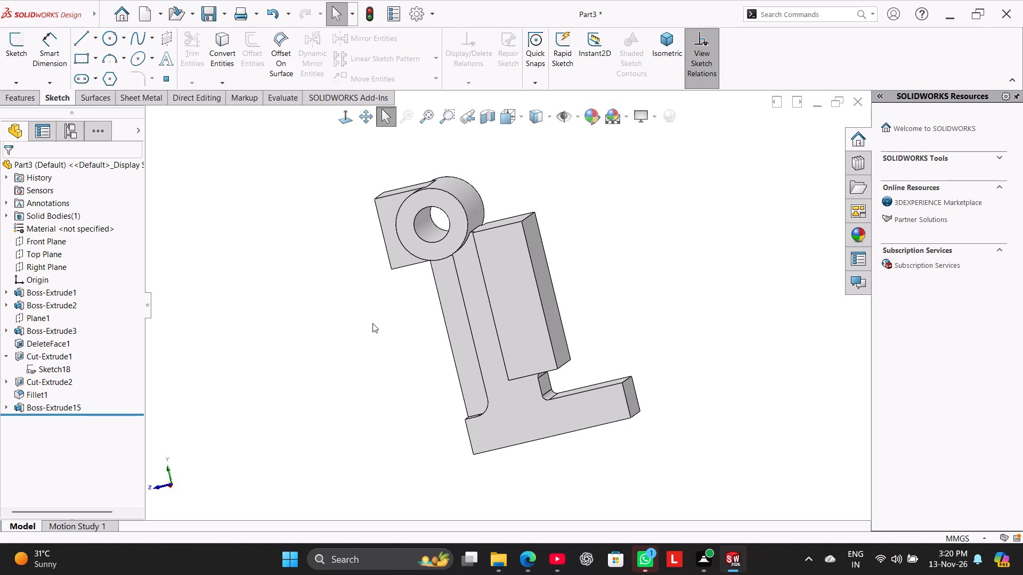
Edit the sketch of Boss-Extrude15 and convert the cylindrical boss's outer circular edge into a sketch entity.
{"action": "scroll", "coordinate": [508, 183], "scroll_direction": "down", "scroll_amount": 2}
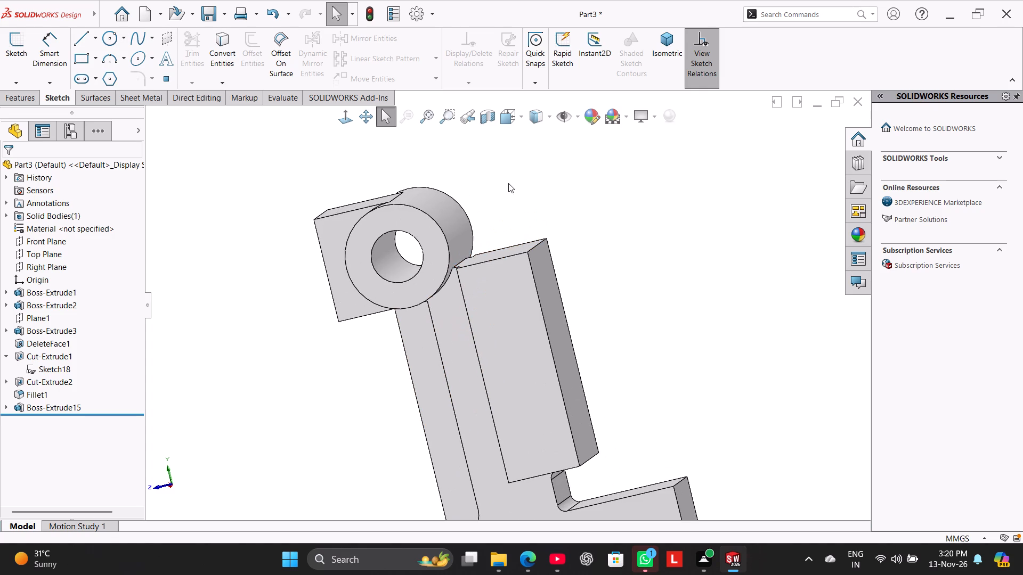
{"action": "middle_click_drag", "start_coordinate": [506, 184], "coordinate": [513, 162]}
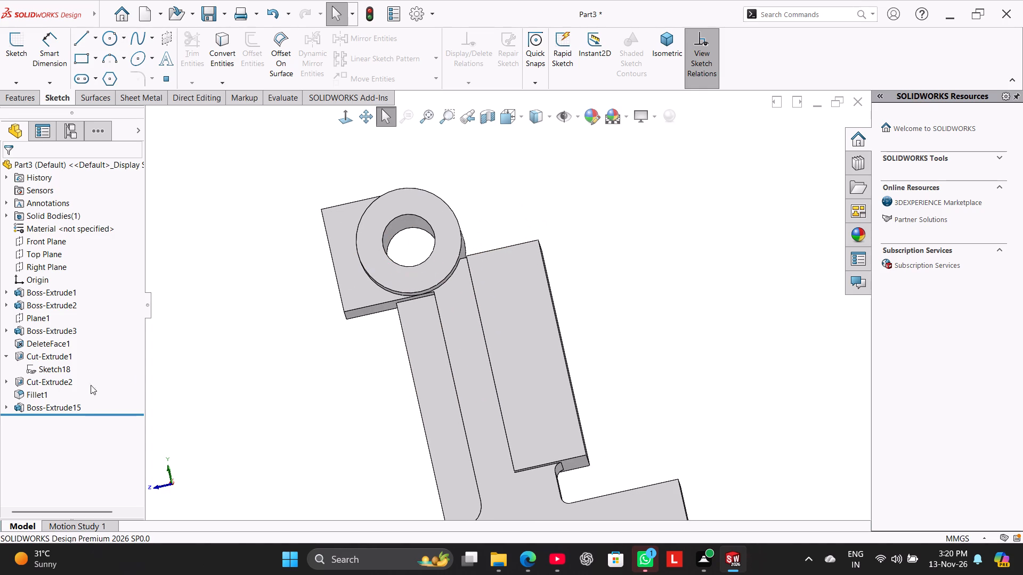
{"action": "right_click", "coordinate": [70, 406]}
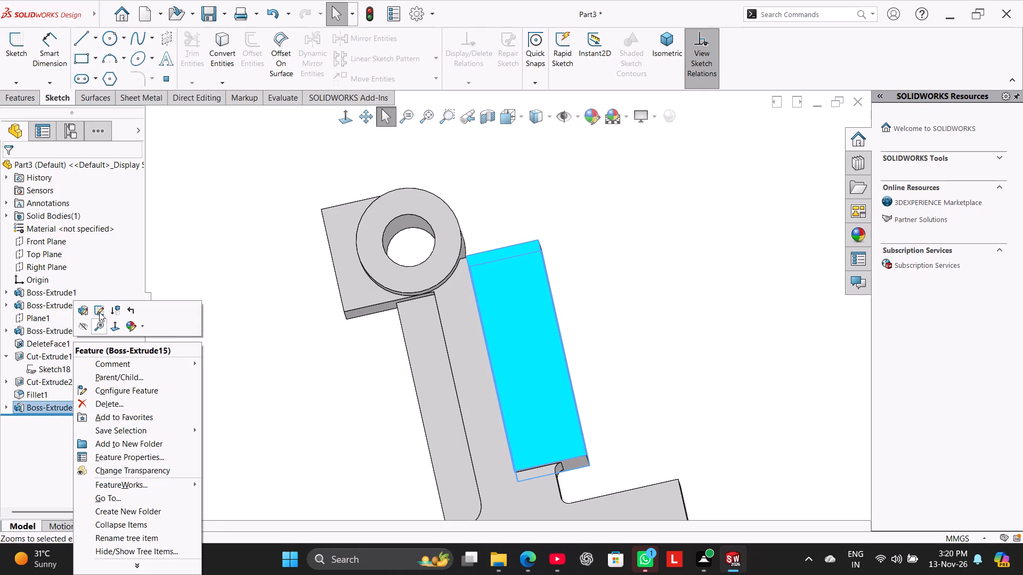
{"action": "left_click", "coordinate": [98, 311]}
{"action": "scroll", "coordinate": [522, 235], "scroll_direction": "up", "scroll_amount": 2}
{"action": "scroll", "coordinate": [538, 219], "scroll_direction": "down", "scroll_amount": 2}
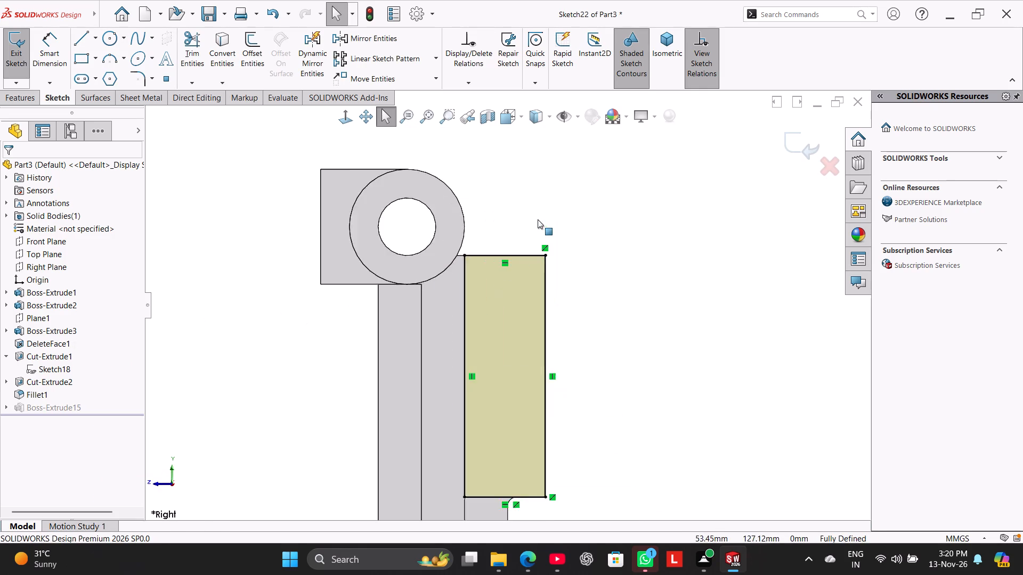
{"action": "scroll", "coordinate": [538, 219], "scroll_direction": "down", "scroll_amount": 2}
{"action": "scroll", "coordinate": [422, 224], "scroll_direction": "down", "scroll_amount": 2}
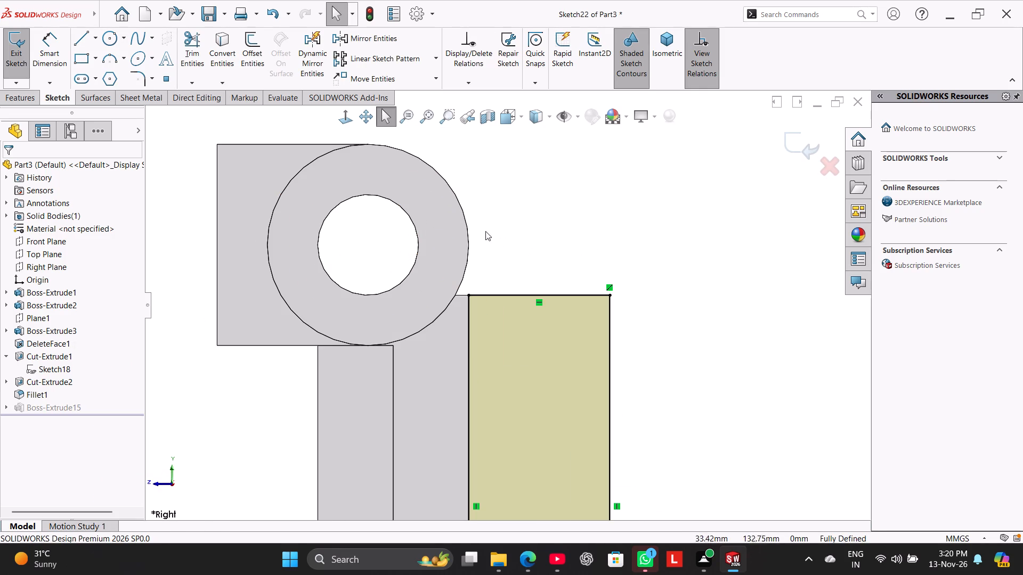
{"action": "left_click", "coordinate": [221, 44]}
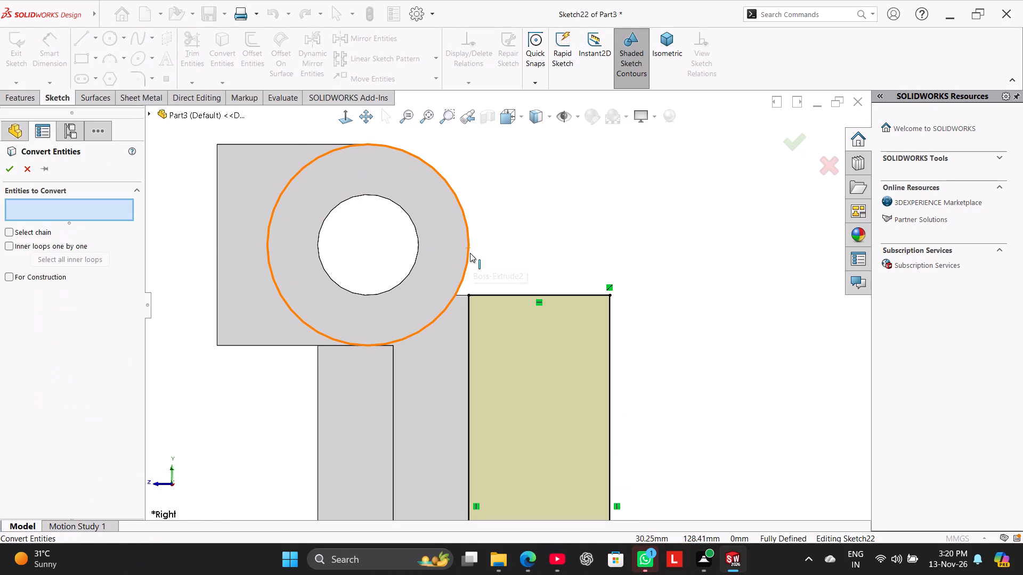
{"action": "left_click", "coordinate": [470, 253]}
{"action": "left_click", "coordinate": [10, 170]}
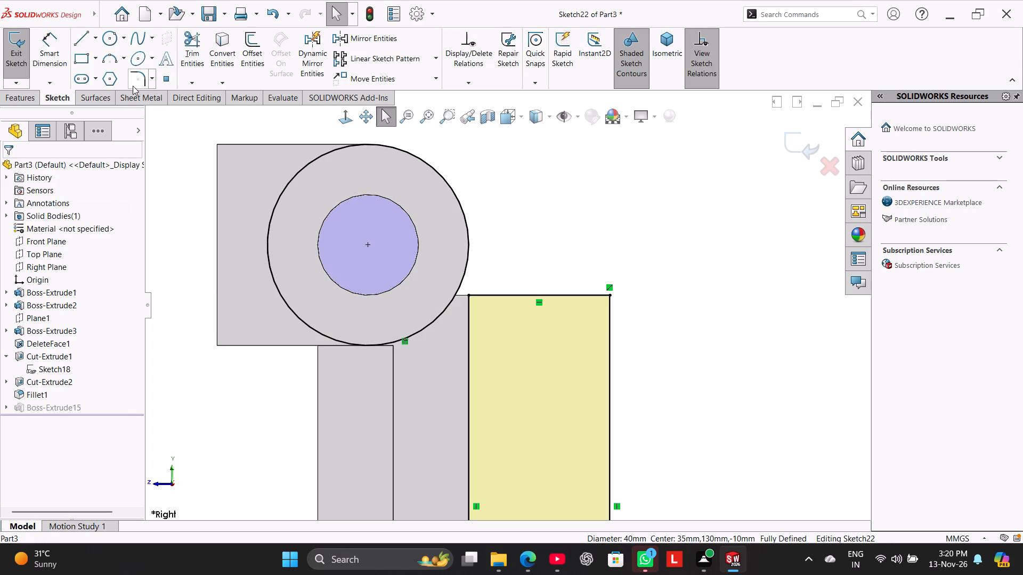
Draw a perimeter circle of about 8.3 mm radius tangent to the boss circle and the rear block profile's top line.
{"action": "left_click", "coordinate": [139, 82]}
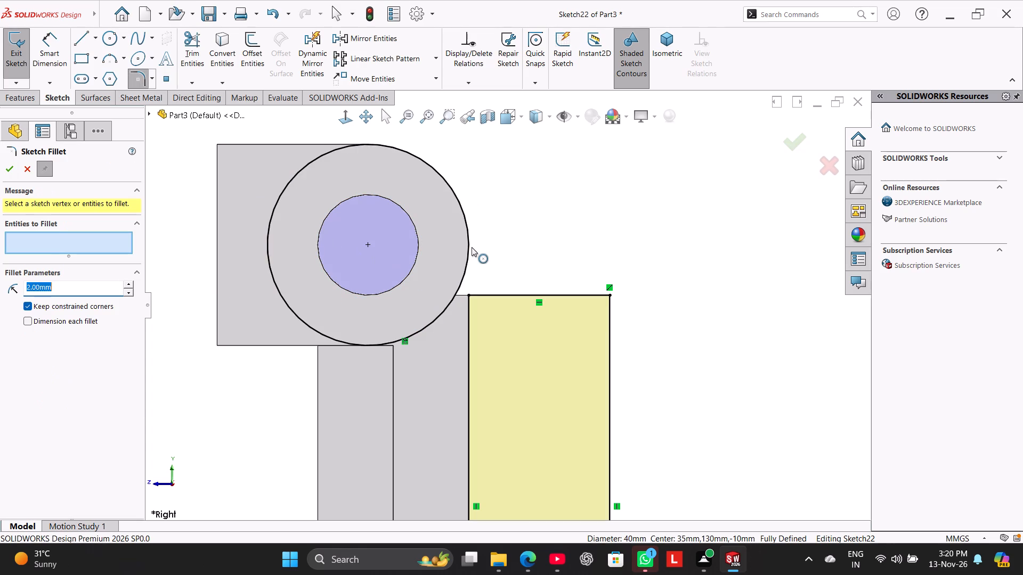
{"action": "left_click", "coordinate": [125, 41]}
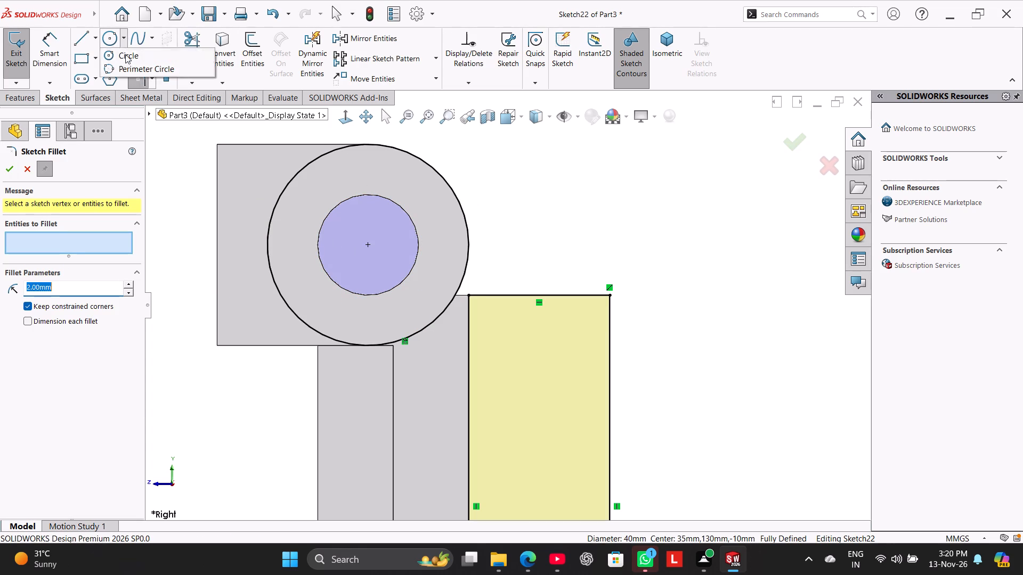
{"action": "left_click", "coordinate": [131, 66]}
{"action": "left_click", "coordinate": [465, 265]}
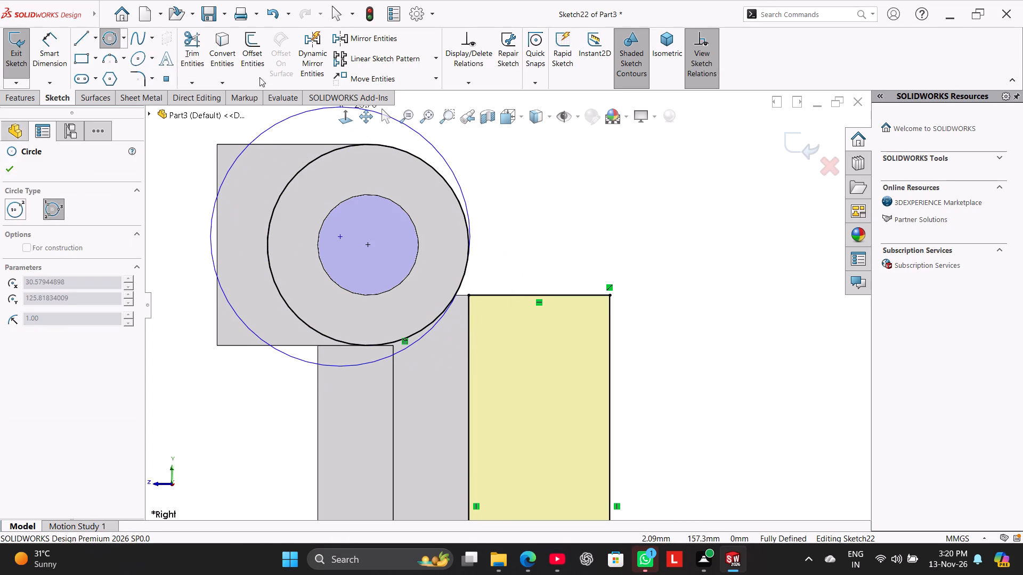
{"action": "left_click", "coordinate": [112, 39]}
{"action": "left_click", "coordinate": [108, 35]}
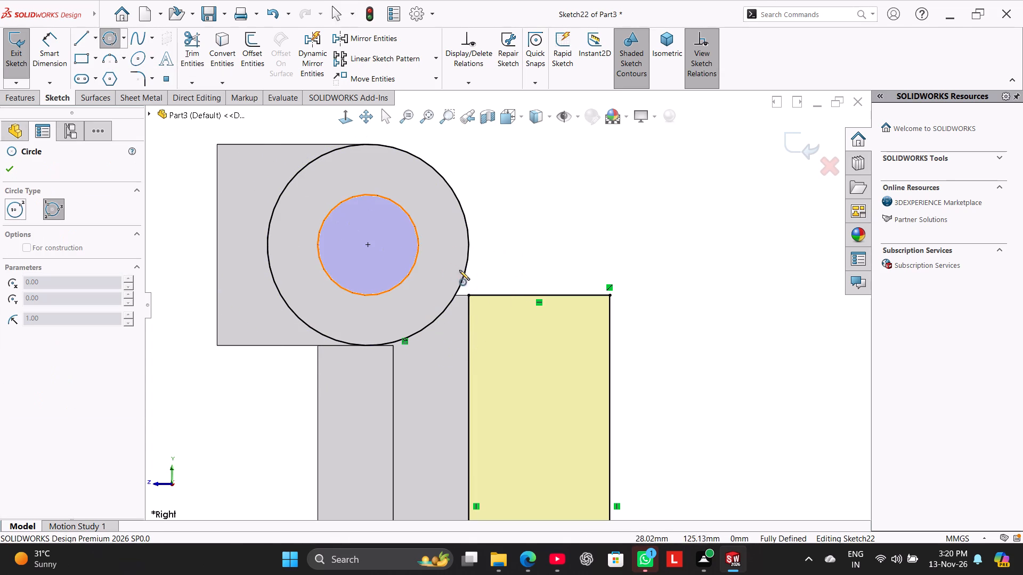
{"action": "left_click", "coordinate": [501, 294]}
{"action": "left_click", "coordinate": [471, 257]}
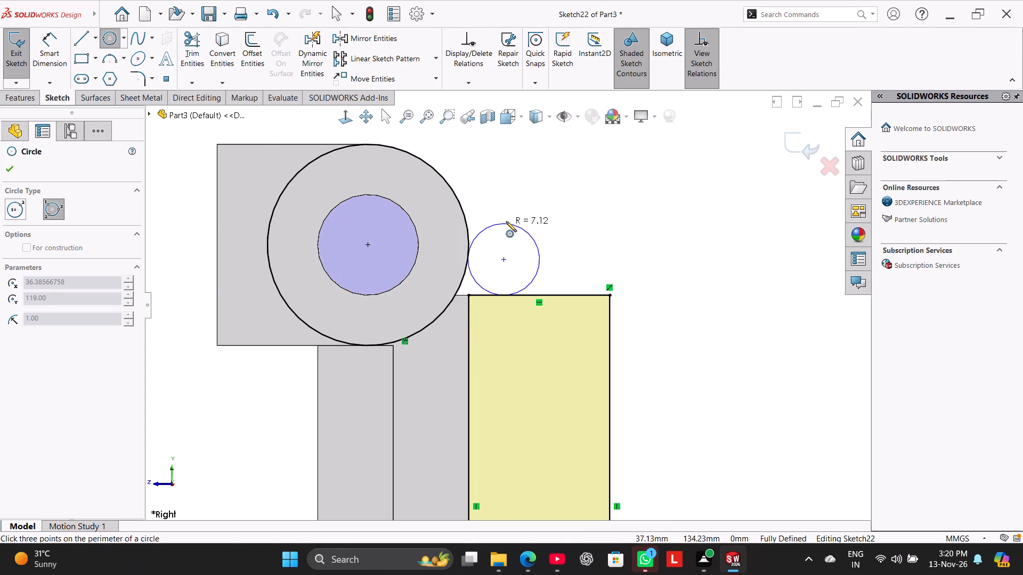
{"action": "left_click", "coordinate": [513, 212]}
Trim the small circle down to the concave arc between the boss circle and the block's top line.
{"action": "left_click", "coordinate": [201, 44]}
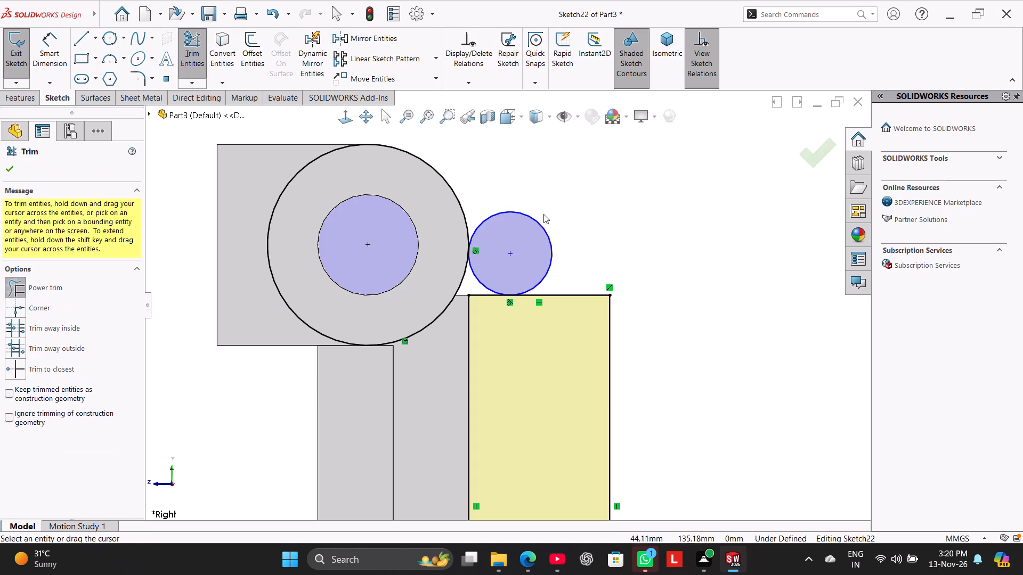
{"action": "left_click_drag", "start_coordinate": [545, 189], "coordinate": [519, 228]}
Dimension the concave arc's radius as 8 mm.
{"action": "left_click", "coordinate": [58, 44]}
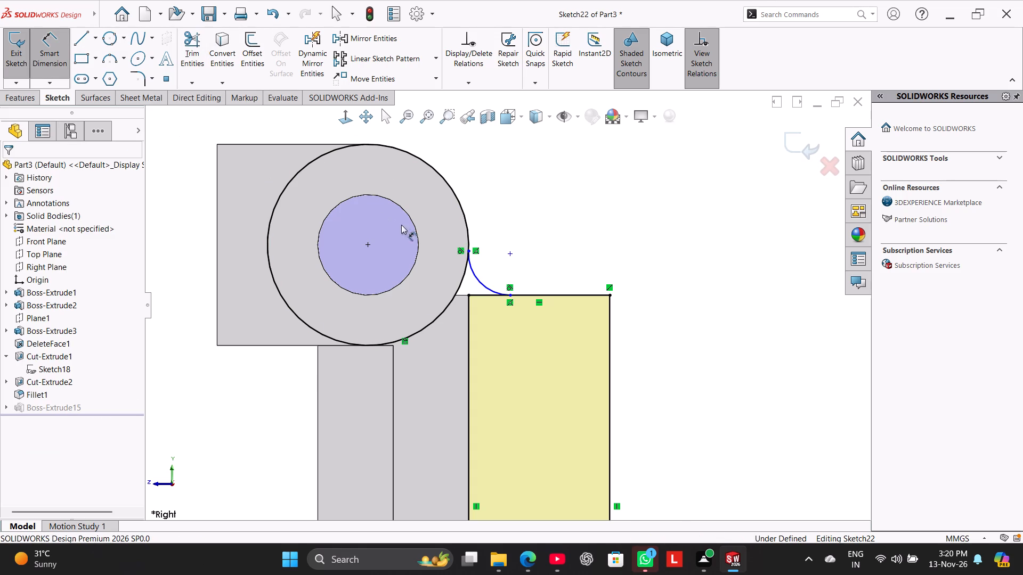
{"action": "left_click", "coordinate": [477, 278]}
{"action": "left_click", "coordinate": [428, 346]}
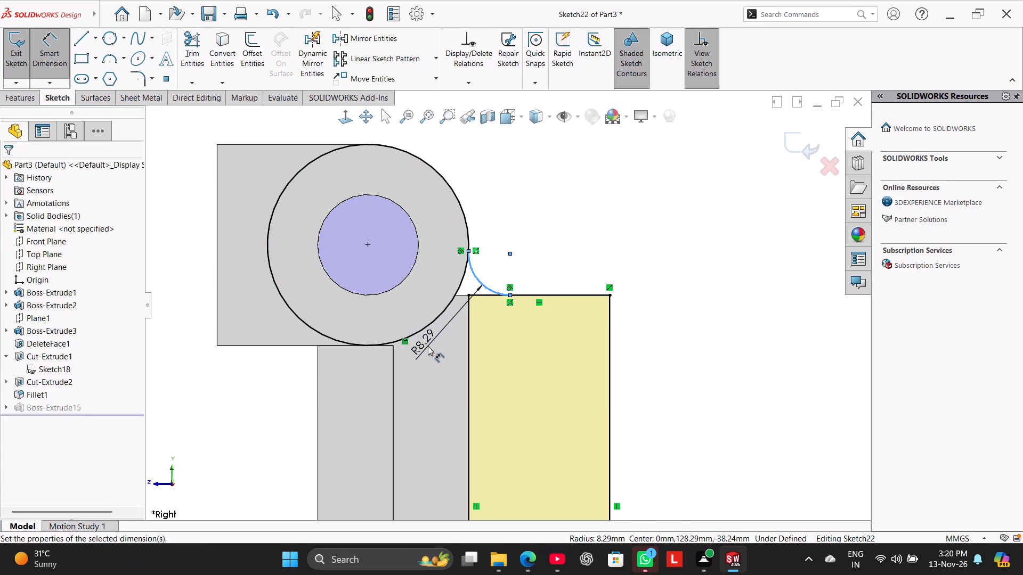
{"action": "key", "text": "8"}
{"action": "key", "text": "Return"}
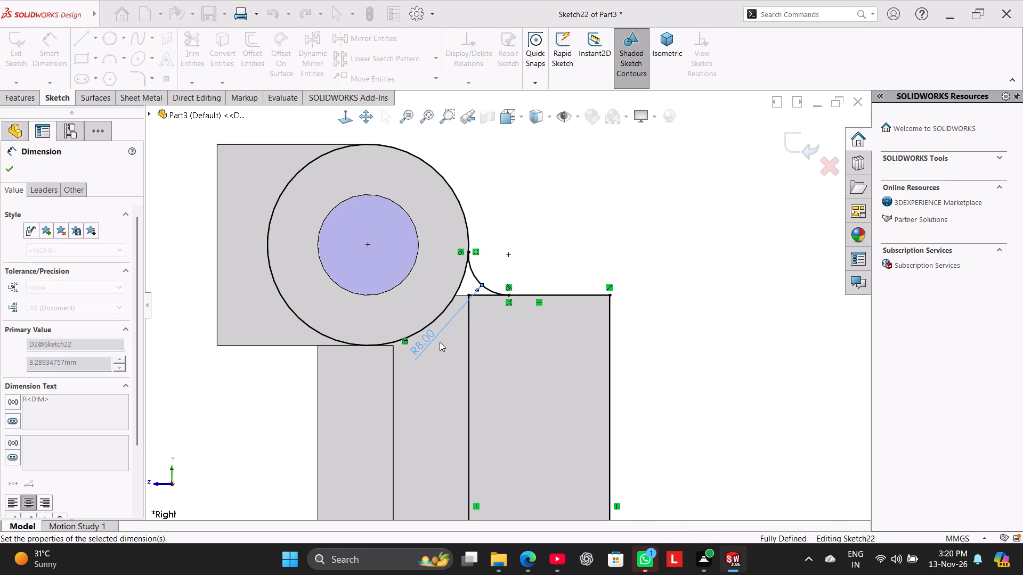
{"action": "right_click", "coordinate": [527, 220]}
{"action": "left_click", "coordinate": [564, 254]}
{"action": "left_click", "coordinate": [548, 245]}
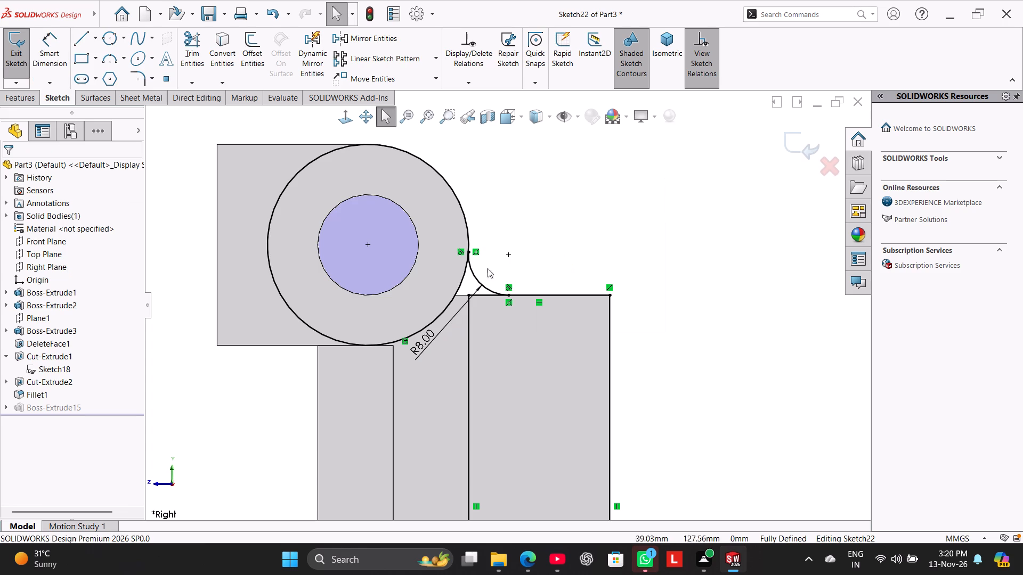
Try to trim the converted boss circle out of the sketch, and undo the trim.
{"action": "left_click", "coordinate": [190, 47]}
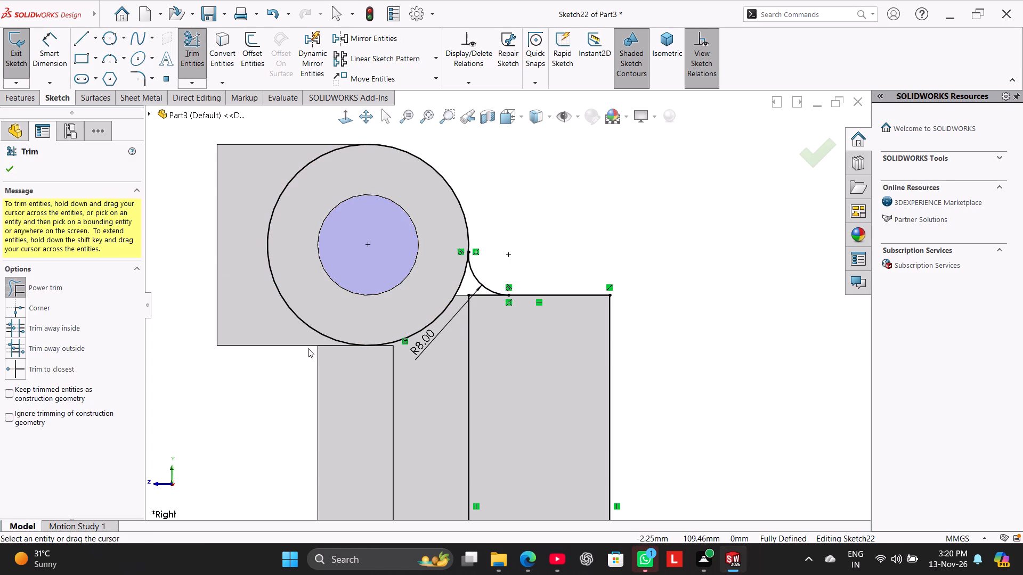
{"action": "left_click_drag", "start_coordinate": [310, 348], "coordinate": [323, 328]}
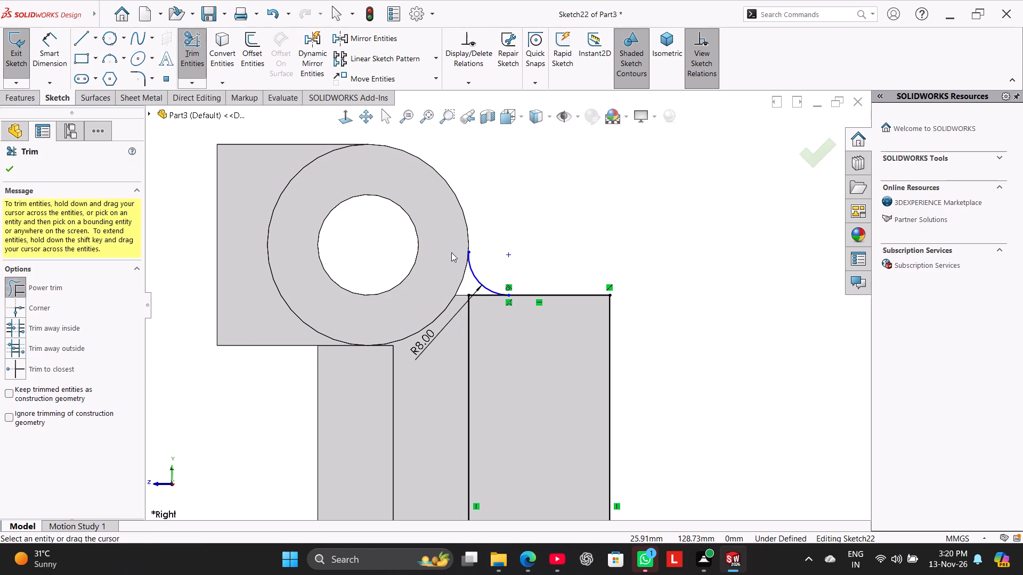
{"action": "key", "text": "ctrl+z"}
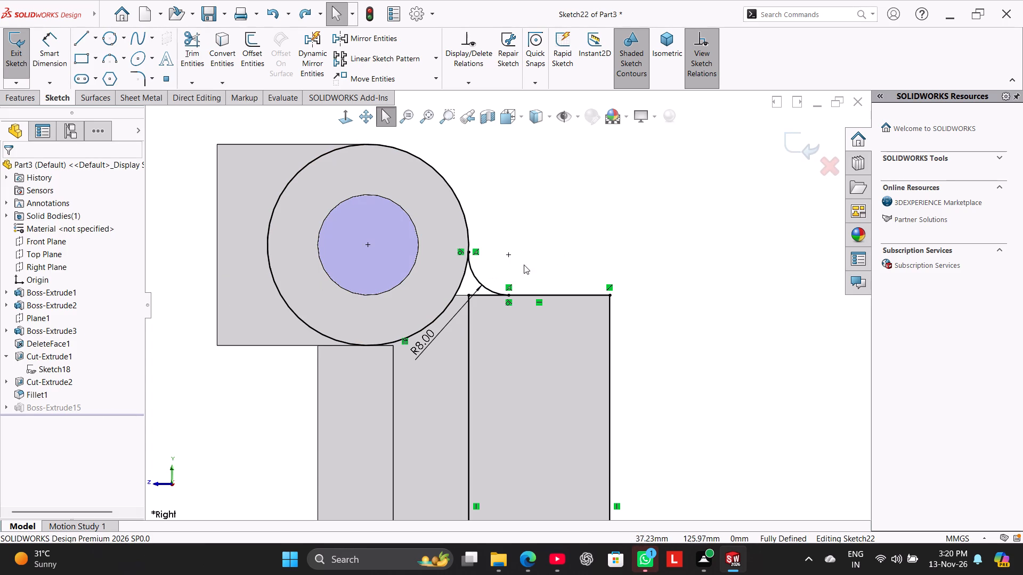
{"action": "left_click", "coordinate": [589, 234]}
Extend the rear block profile's vertical line on the boss side up to the concave arc.
{"action": "scroll", "coordinate": [594, 344], "scroll_direction": "up", "scroll_amount": 1}
{"action": "scroll", "coordinate": [569, 348], "scroll_direction": "down", "scroll_amount": 1}
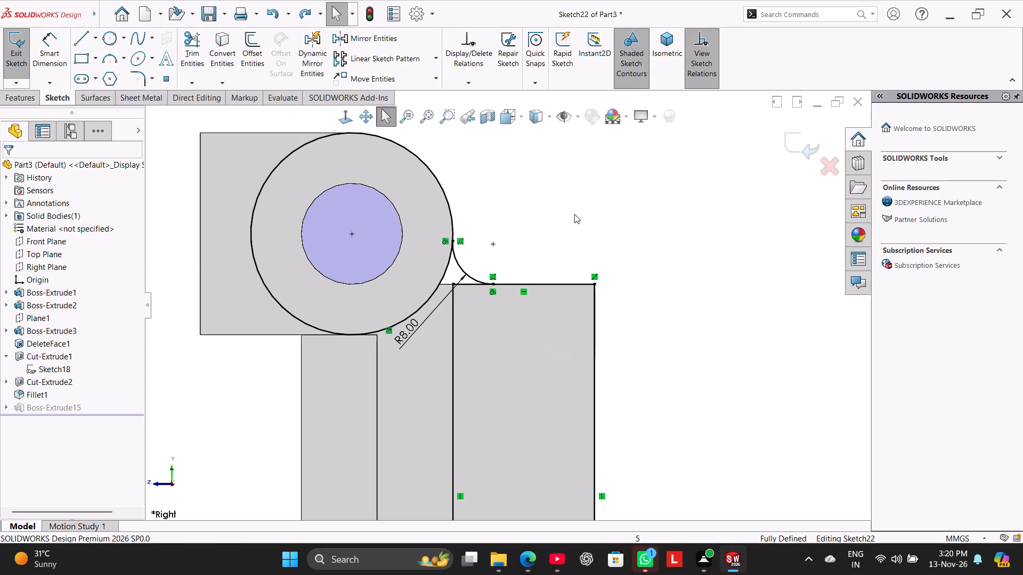
{"action": "left_click", "coordinate": [197, 82]}
{"action": "left_click", "coordinate": [217, 109]}
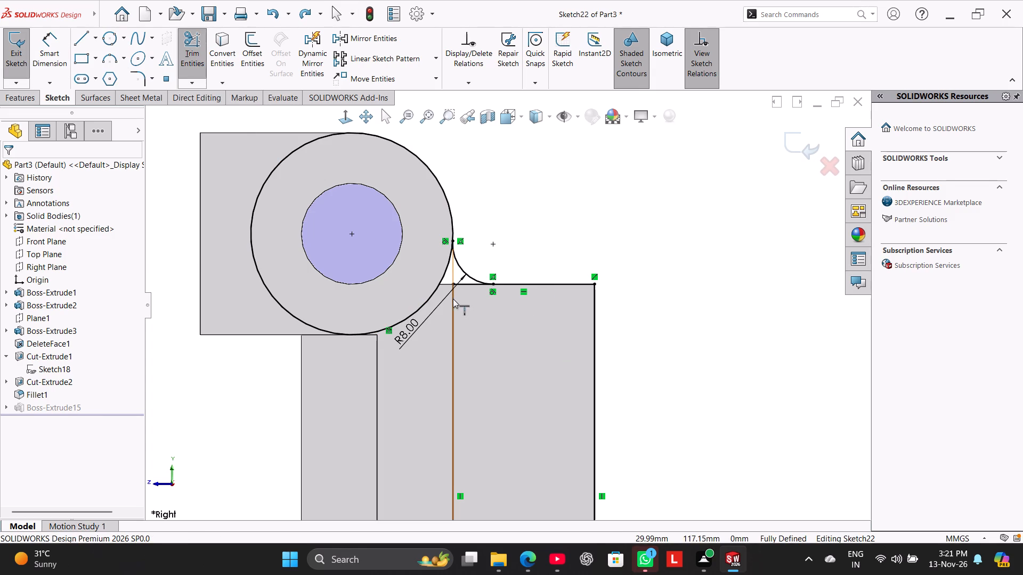
{"action": "left_click", "coordinate": [453, 299]}
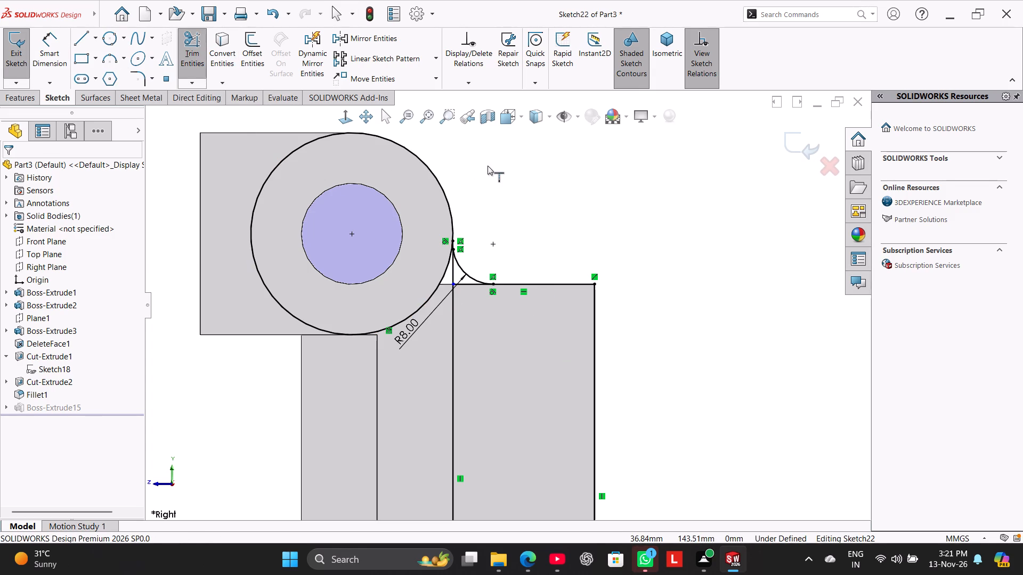
{"action": "right_click", "coordinate": [488, 166]}
{"action": "left_click", "coordinate": [516, 199]}
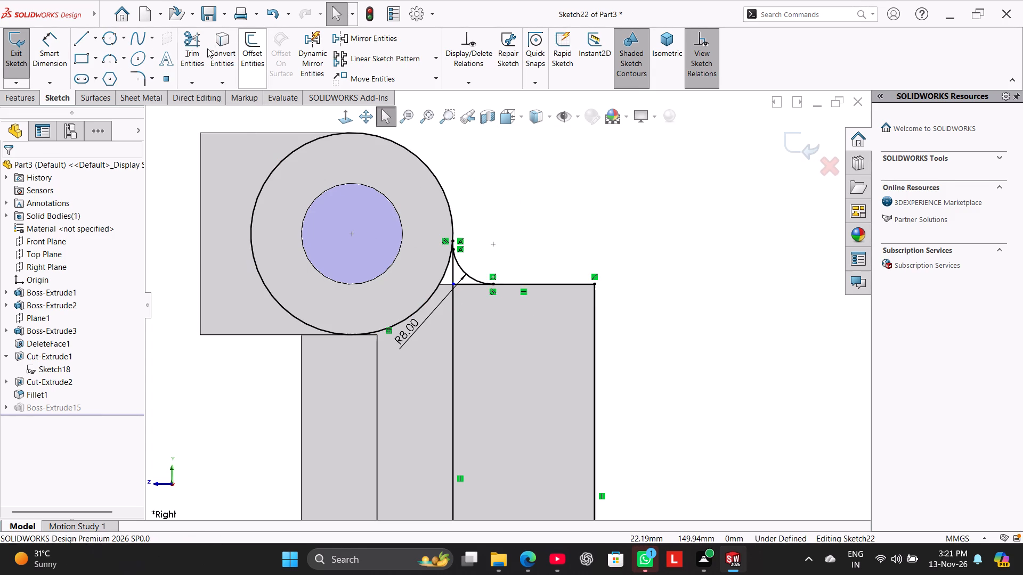
Trim the converted boss circle away from the sketch.
{"action": "left_click", "coordinate": [194, 50]}
{"action": "left_click_drag", "start_coordinate": [347, 360], "coordinate": [350, 313]}
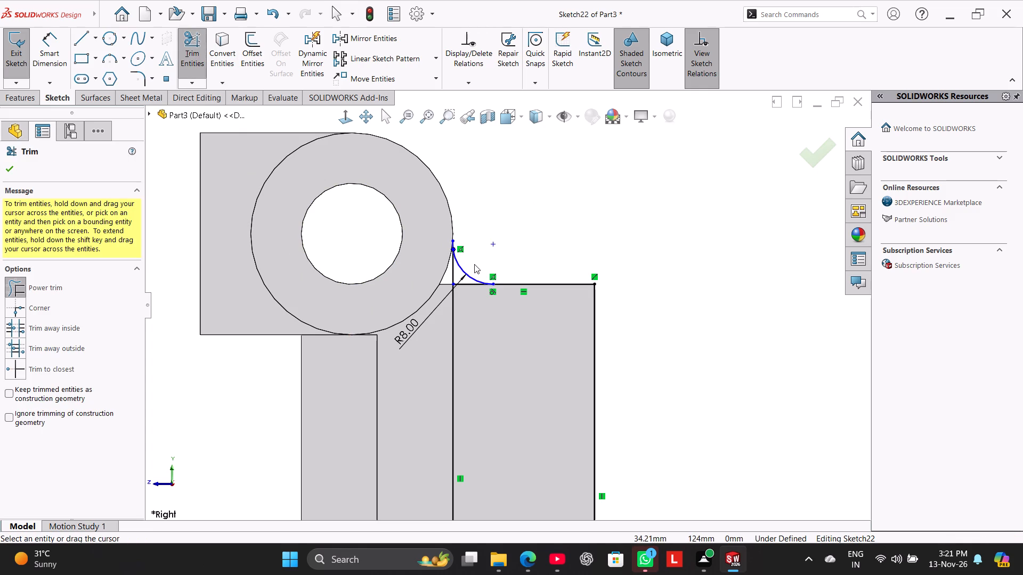
Examine the junction of the 8 mm arc, the extended vertical line and the boss's outer edge.
{"action": "scroll", "coordinate": [475, 265], "scroll_direction": "down", "scroll_amount": 5}
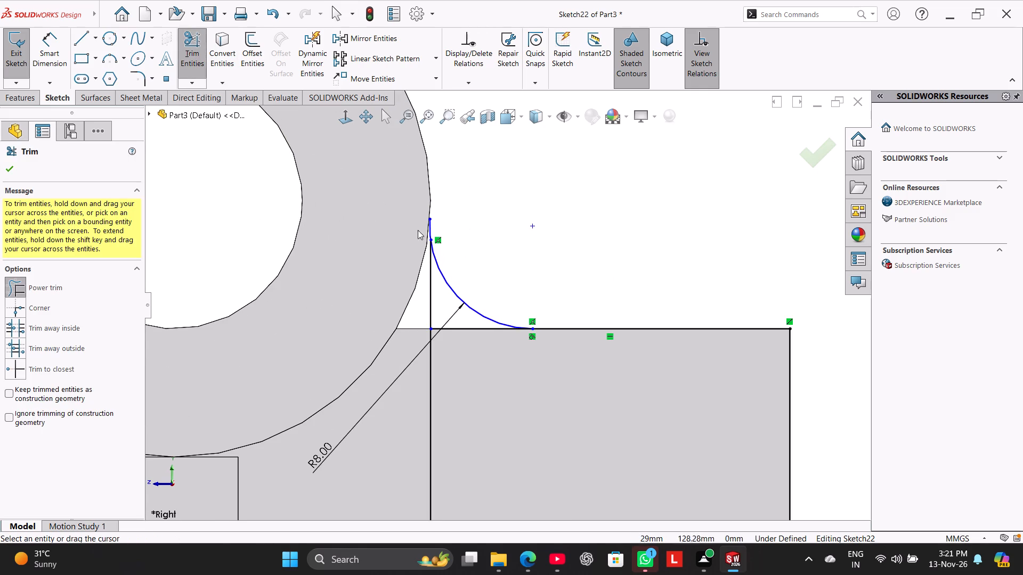
{"action": "scroll", "coordinate": [459, 248], "scroll_direction": "down", "scroll_amount": 5}
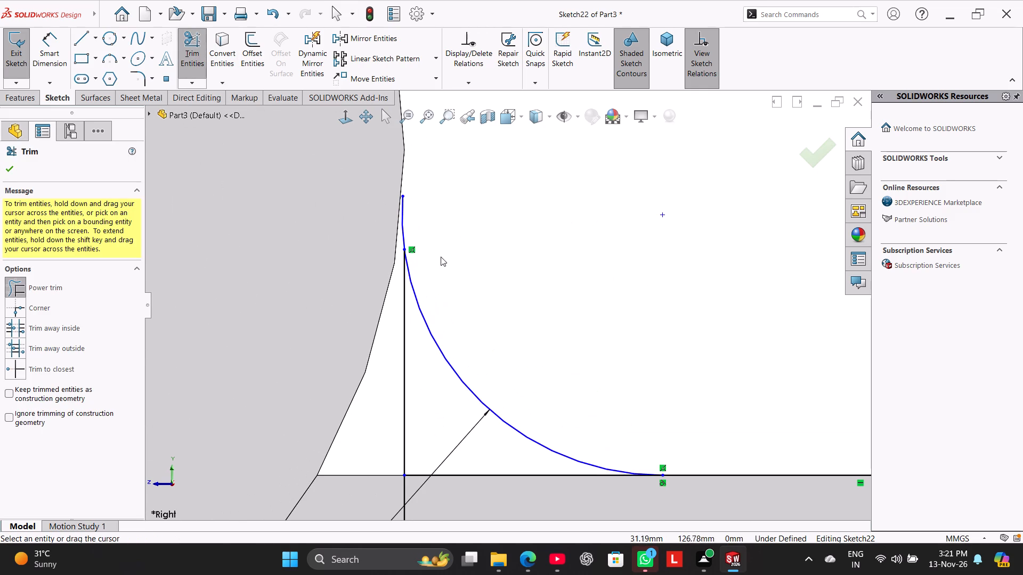
{"action": "scroll", "coordinate": [435, 264], "scroll_direction": "down", "scroll_amount": 3}
{"action": "scroll", "coordinate": [435, 266], "scroll_direction": "up", "scroll_amount": 7}
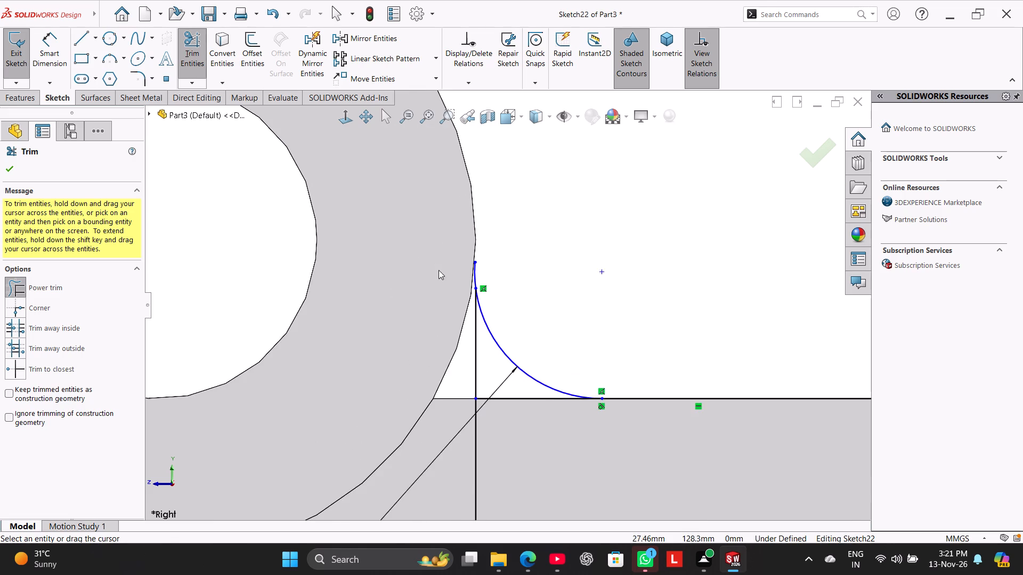
{"action": "scroll", "coordinate": [442, 276], "scroll_direction": "up", "scroll_amount": 1}
{"action": "scroll", "coordinate": [509, 311], "scroll_direction": "up", "scroll_amount": 2}
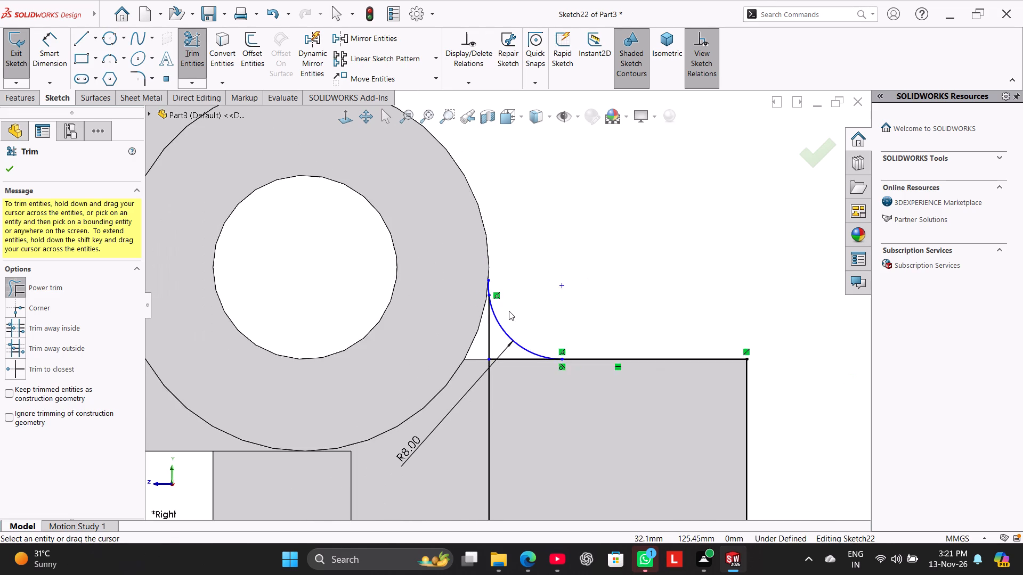
{"action": "scroll", "coordinate": [535, 308], "scroll_direction": "up", "scroll_amount": 9}
Delete the 15 mm horizontal dimension below the rear block profile.
{"action": "scroll", "coordinate": [538, 308], "scroll_direction": "down", "scroll_amount": 2}
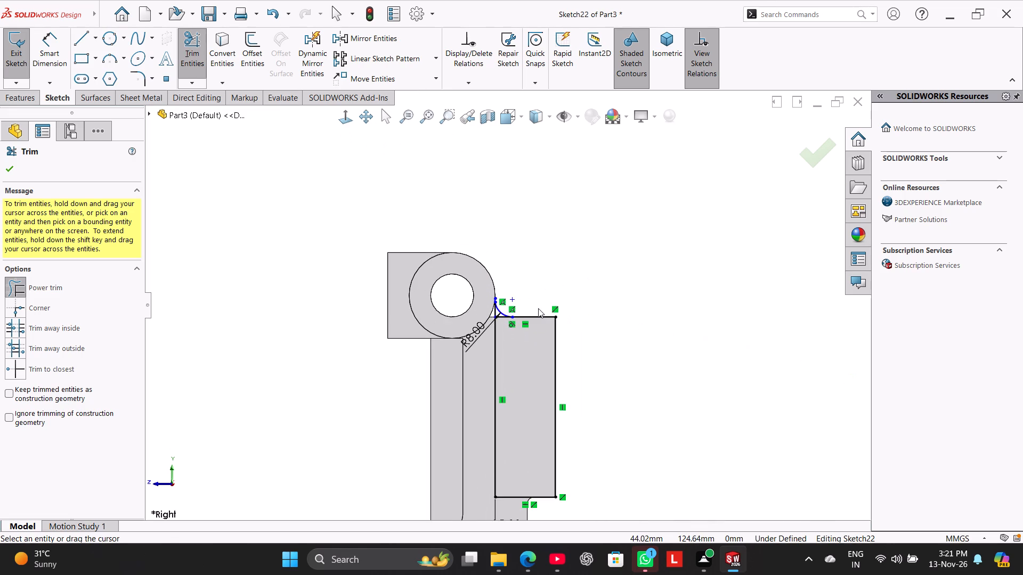
{"action": "scroll", "coordinate": [541, 380], "scroll_direction": "up", "scroll_amount": 5}
{"action": "scroll", "coordinate": [535, 412], "scroll_direction": "down", "scroll_amount": 7}
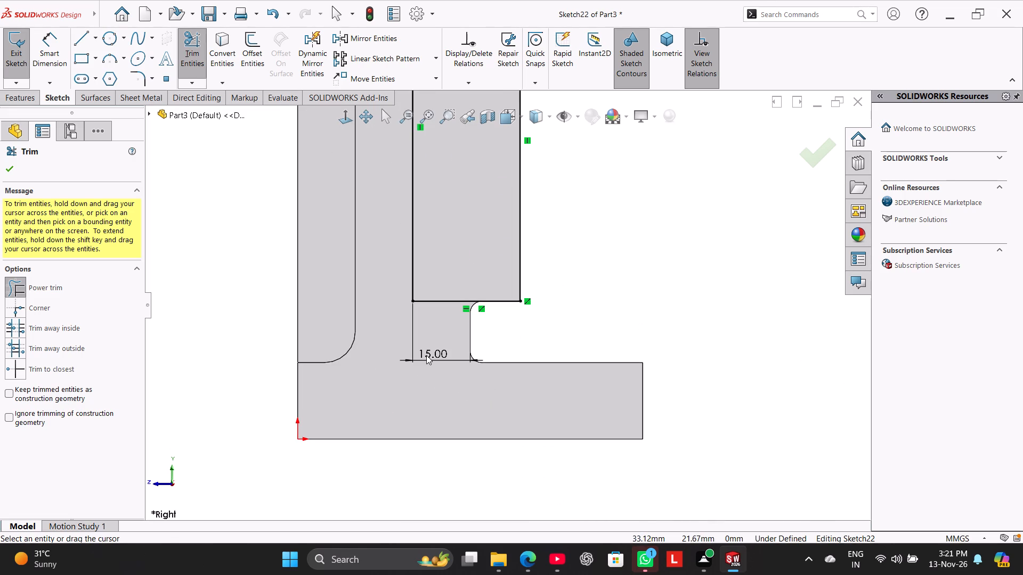
{"action": "right_click", "coordinate": [426, 355]}
{"action": "left_click", "coordinate": [450, 386]}
{"action": "right_click", "coordinate": [434, 360]}
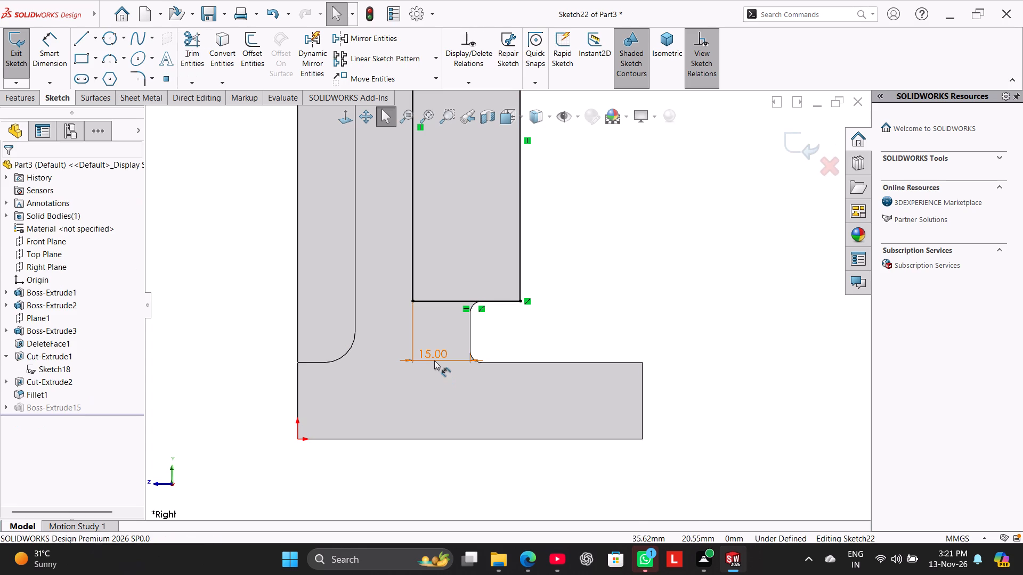
{"action": "left_click", "coordinate": [465, 419]}
Add a tangent relation between the profile's boss-side vertical line and the boss's outer circular edge.
{"action": "scroll", "coordinate": [463, 201], "scroll_direction": "up", "scroll_amount": 7}
{"action": "scroll", "coordinate": [474, 172], "scroll_direction": "down", "scroll_amount": 11}
{"action": "scroll", "coordinate": [563, 100], "scroll_direction": "up", "scroll_amount": 2}
{"action": "scroll", "coordinate": [565, 198], "scroll_direction": "down", "scroll_amount": 3}
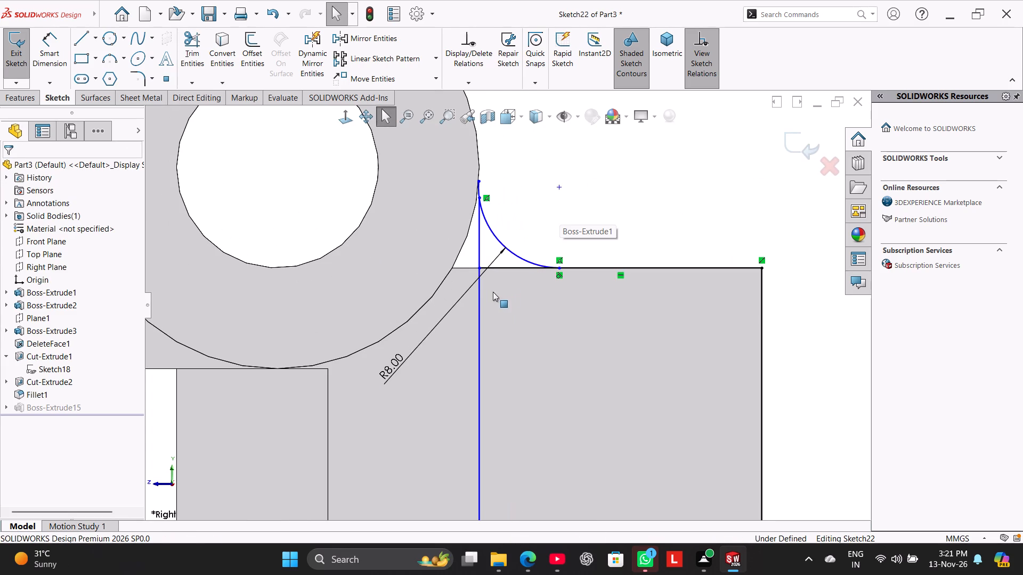
{"action": "left_click", "coordinate": [480, 299], "text": "ctrl"}
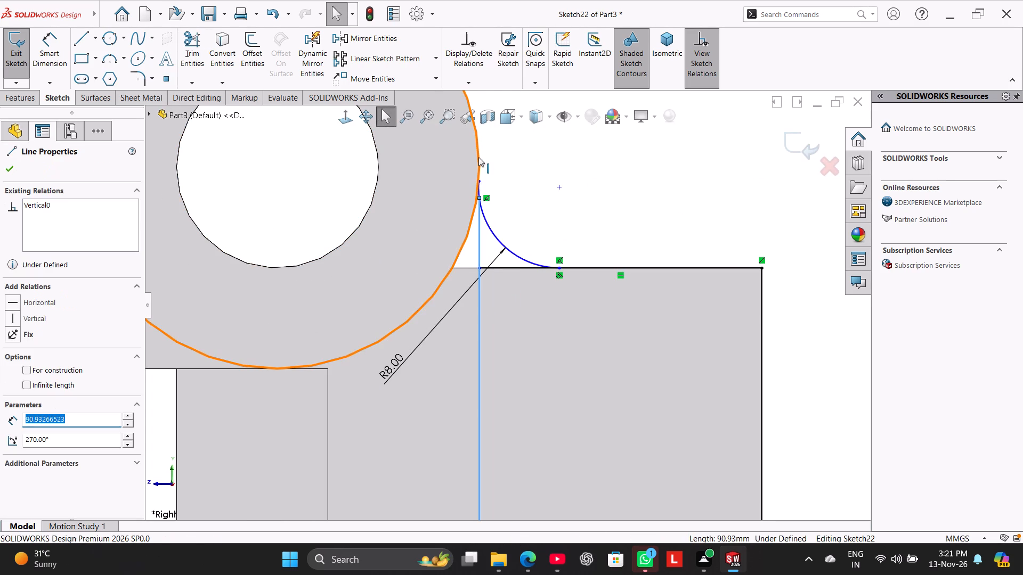
{"action": "left_click", "coordinate": [478, 158], "text": "ctrl"}
{"action": "left_click", "coordinate": [33, 358]}
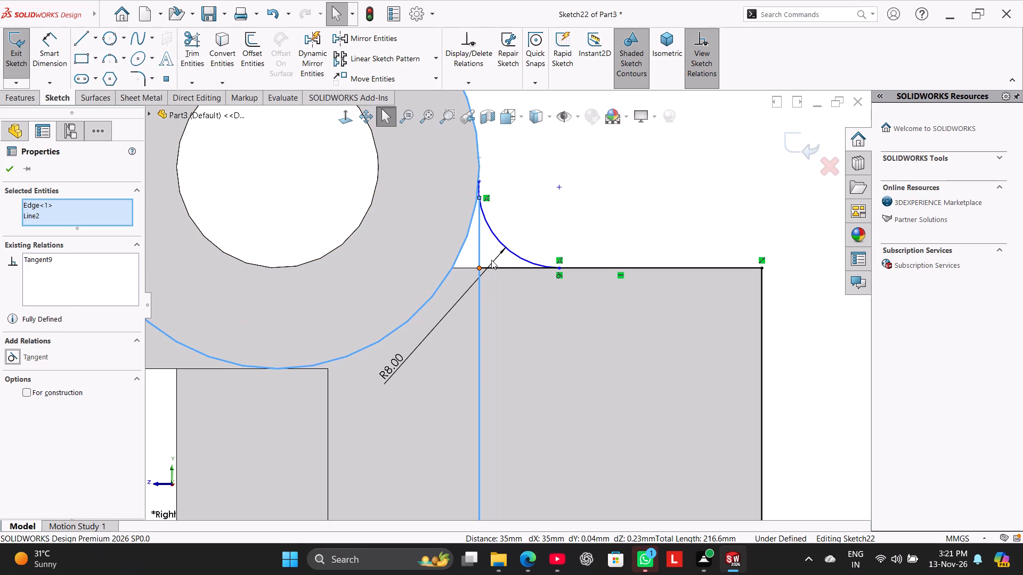
{"action": "left_click", "coordinate": [591, 204]}
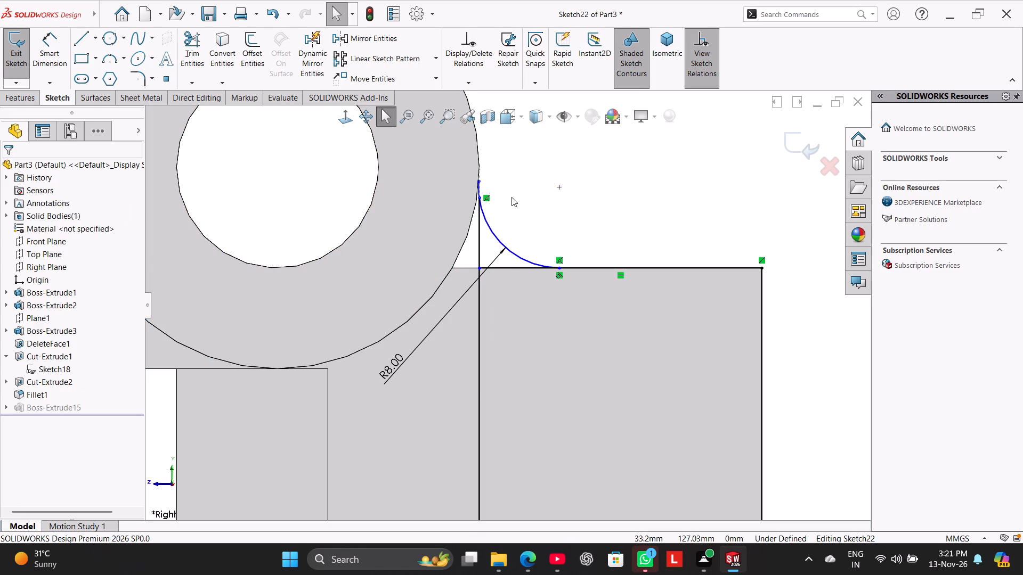
Trim the piece of the block's top line lying between the vertical line and the arc's lower end.
{"action": "scroll", "coordinate": [511, 197], "scroll_direction": "down", "scroll_amount": 7}
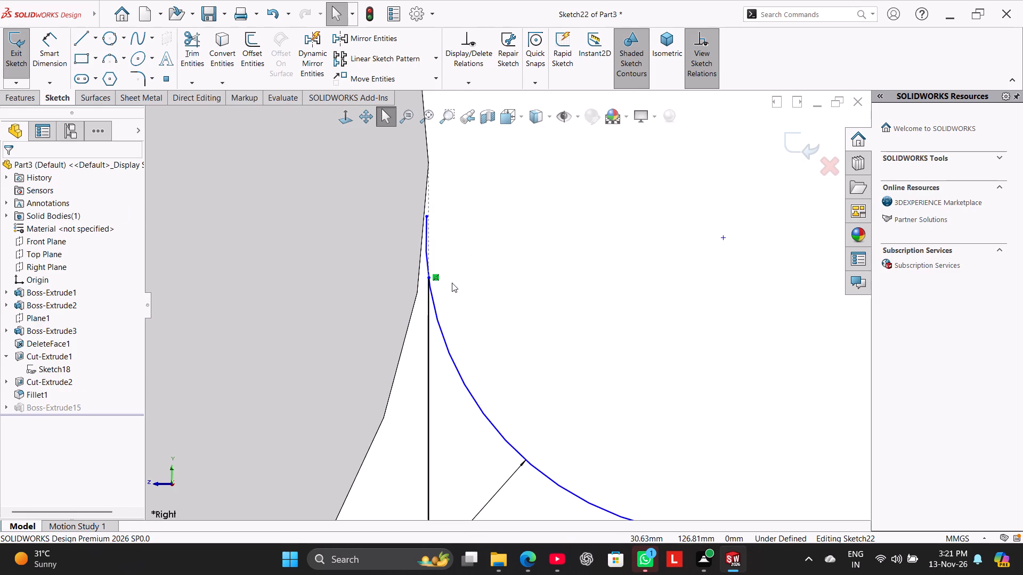
{"action": "scroll", "coordinate": [452, 287], "scroll_direction": "up", "scroll_amount": 4}
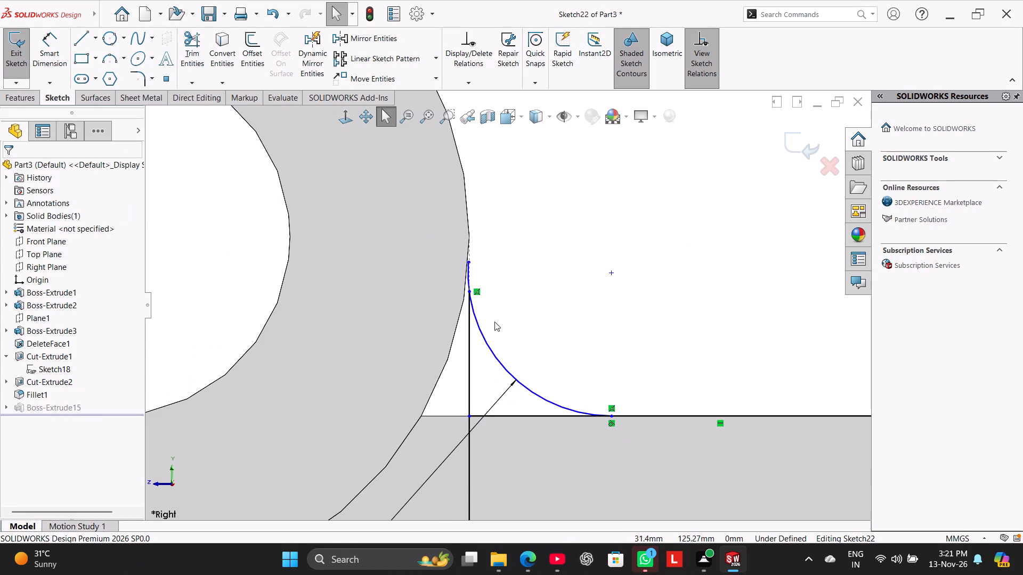
{"action": "scroll", "coordinate": [513, 330], "scroll_direction": "up", "scroll_amount": 1}
{"action": "left_click_drag", "start_coordinate": [197, 53], "coordinate": [202, 60]}
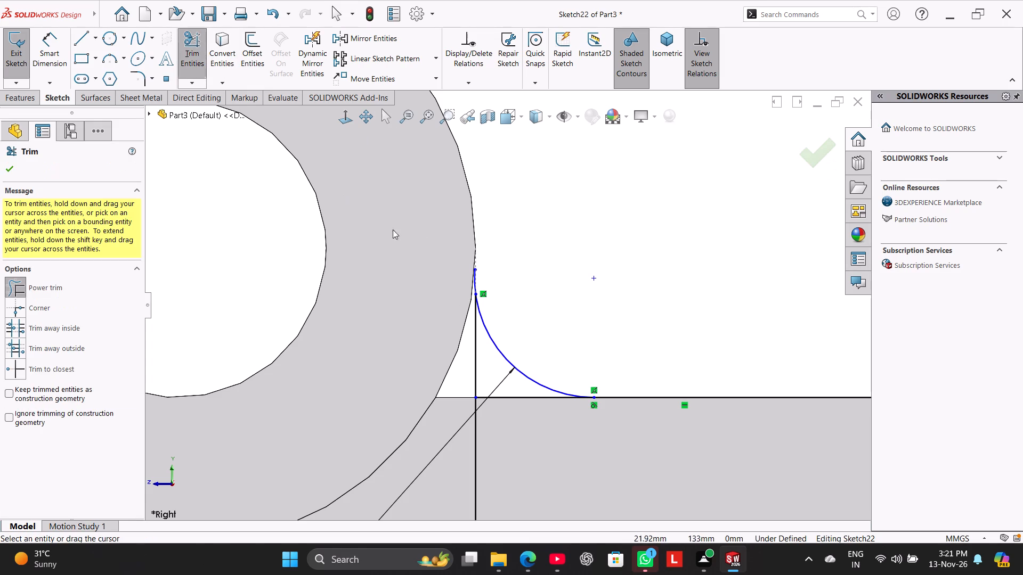
{"action": "left_click_drag", "start_coordinate": [551, 424], "coordinate": [526, 392]}
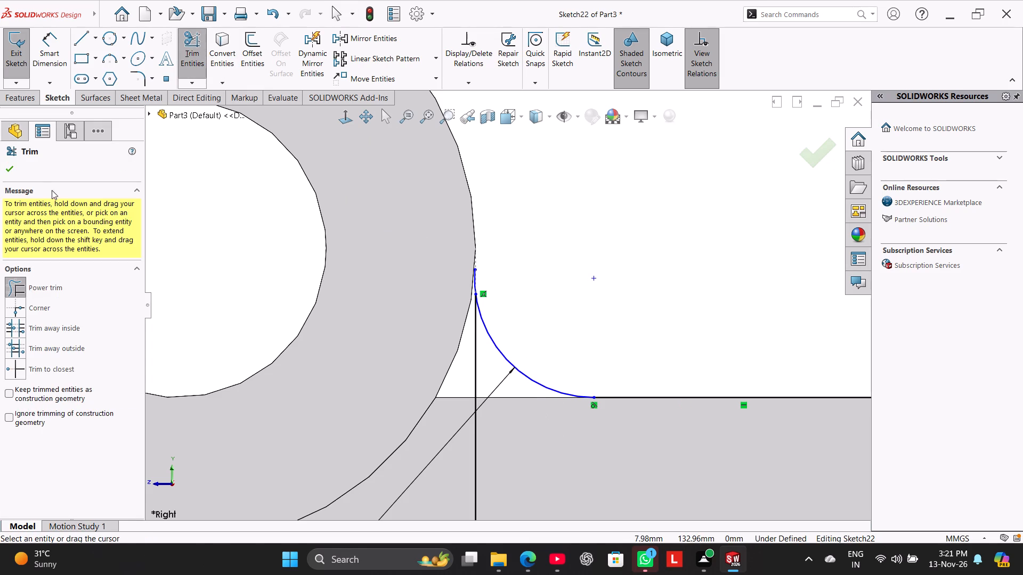
{"action": "left_click", "coordinate": [10, 167]}
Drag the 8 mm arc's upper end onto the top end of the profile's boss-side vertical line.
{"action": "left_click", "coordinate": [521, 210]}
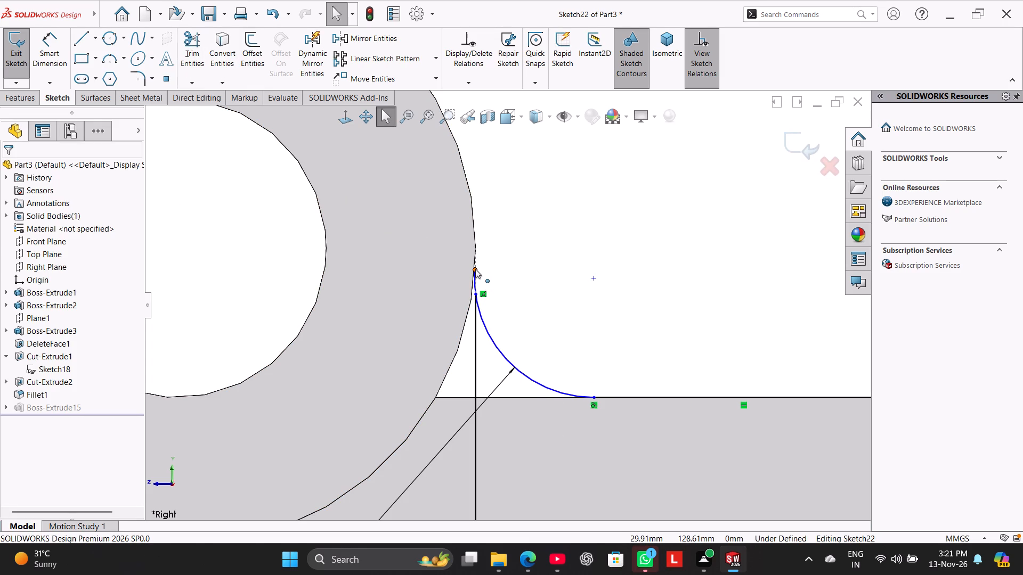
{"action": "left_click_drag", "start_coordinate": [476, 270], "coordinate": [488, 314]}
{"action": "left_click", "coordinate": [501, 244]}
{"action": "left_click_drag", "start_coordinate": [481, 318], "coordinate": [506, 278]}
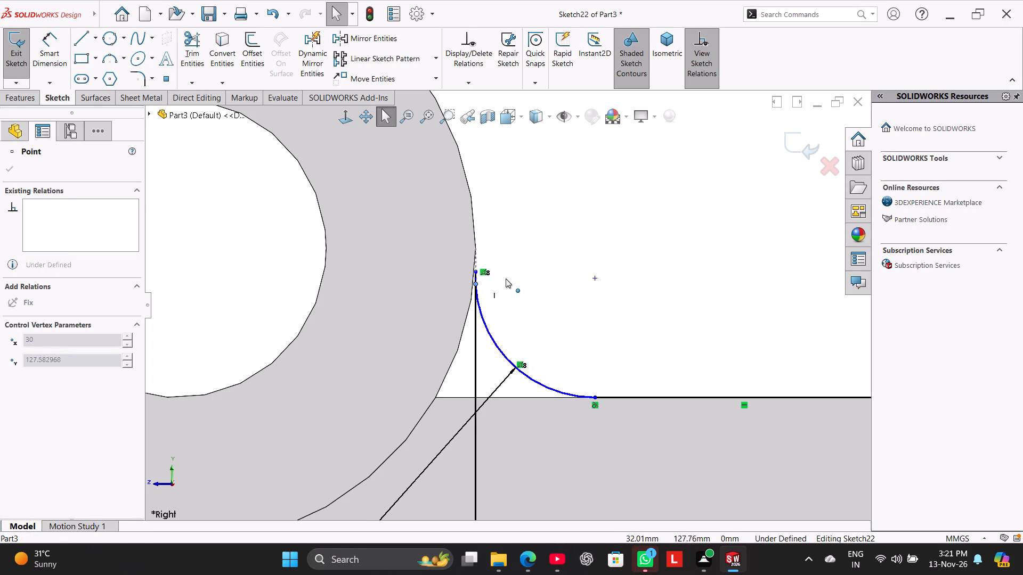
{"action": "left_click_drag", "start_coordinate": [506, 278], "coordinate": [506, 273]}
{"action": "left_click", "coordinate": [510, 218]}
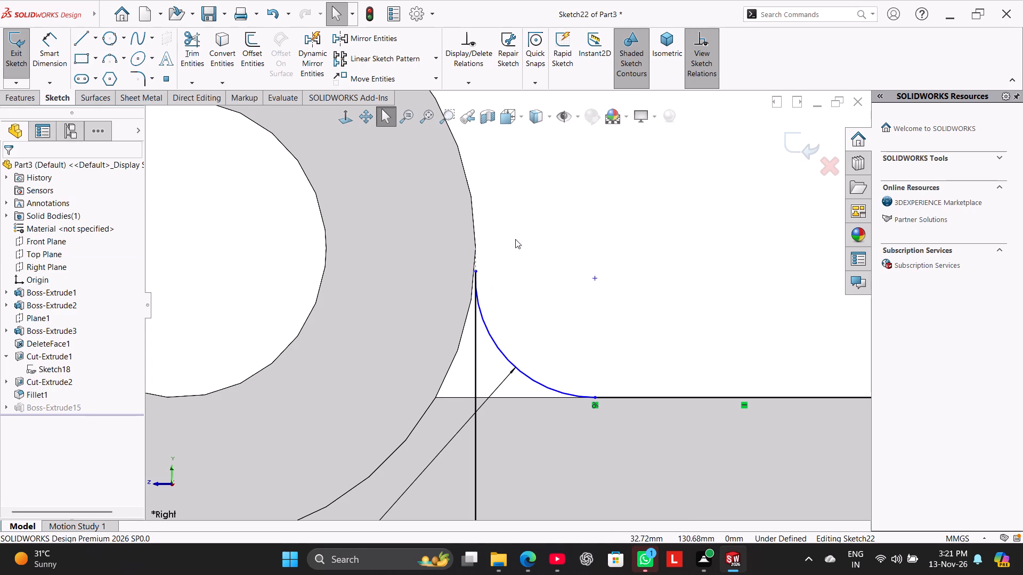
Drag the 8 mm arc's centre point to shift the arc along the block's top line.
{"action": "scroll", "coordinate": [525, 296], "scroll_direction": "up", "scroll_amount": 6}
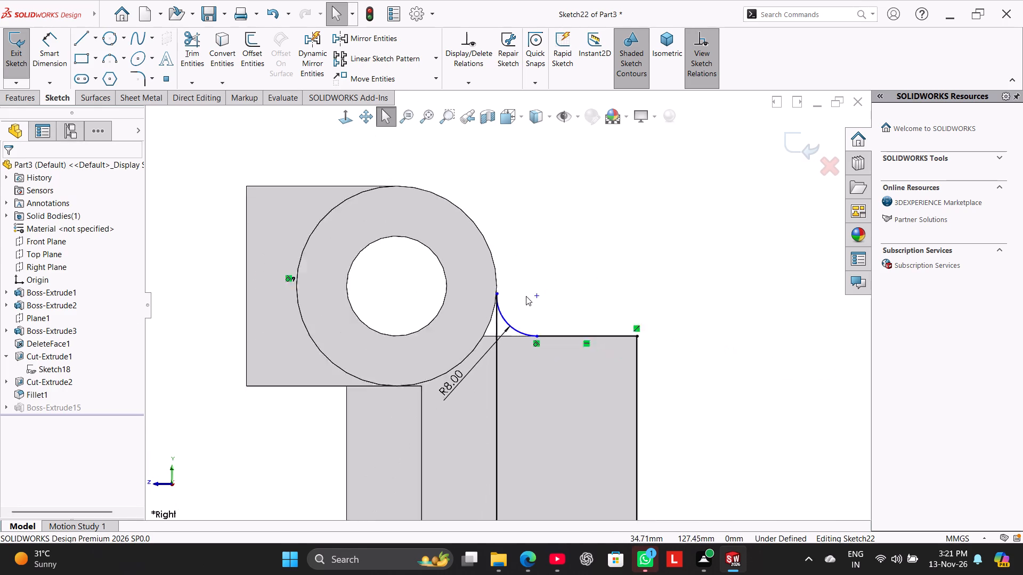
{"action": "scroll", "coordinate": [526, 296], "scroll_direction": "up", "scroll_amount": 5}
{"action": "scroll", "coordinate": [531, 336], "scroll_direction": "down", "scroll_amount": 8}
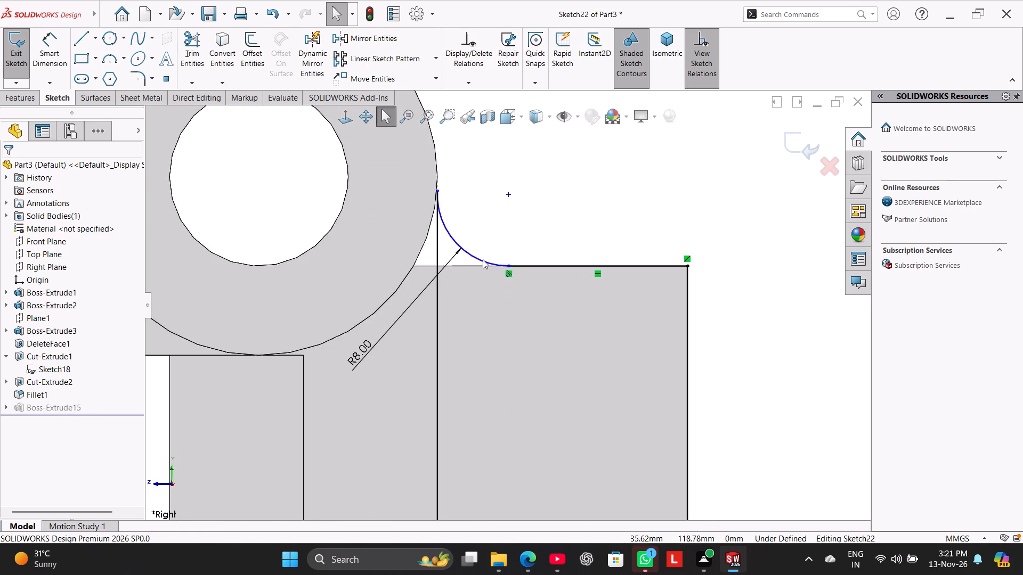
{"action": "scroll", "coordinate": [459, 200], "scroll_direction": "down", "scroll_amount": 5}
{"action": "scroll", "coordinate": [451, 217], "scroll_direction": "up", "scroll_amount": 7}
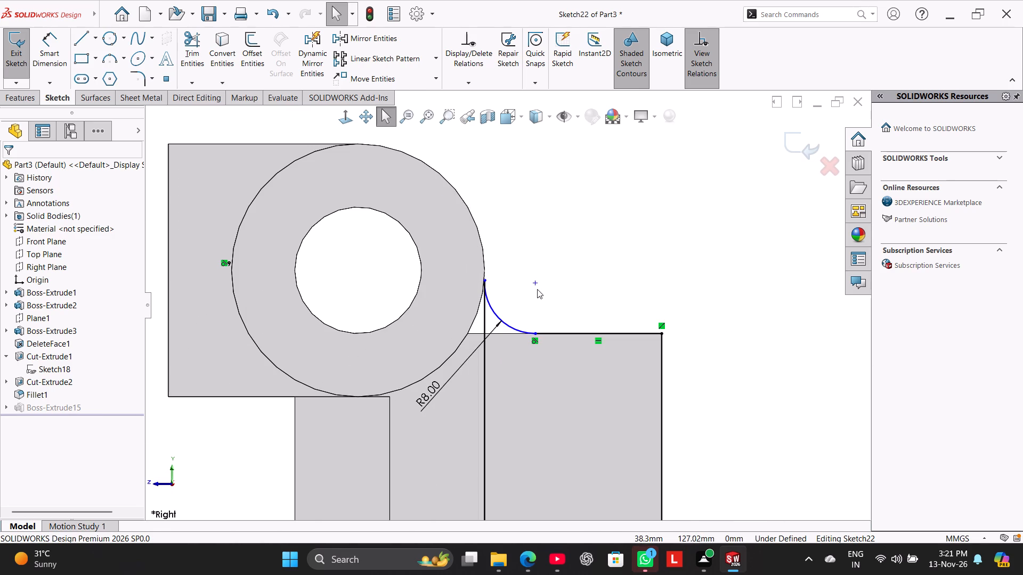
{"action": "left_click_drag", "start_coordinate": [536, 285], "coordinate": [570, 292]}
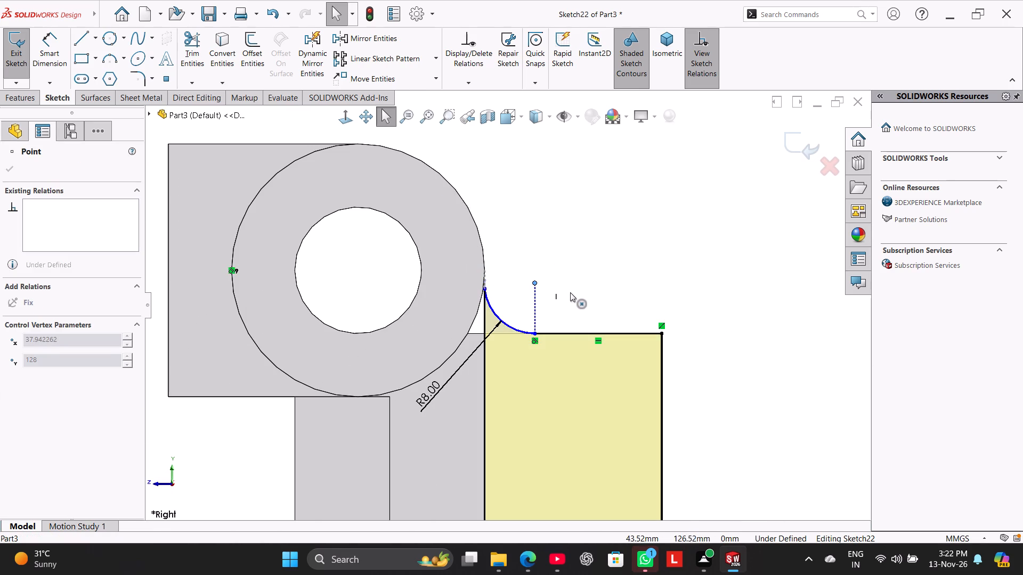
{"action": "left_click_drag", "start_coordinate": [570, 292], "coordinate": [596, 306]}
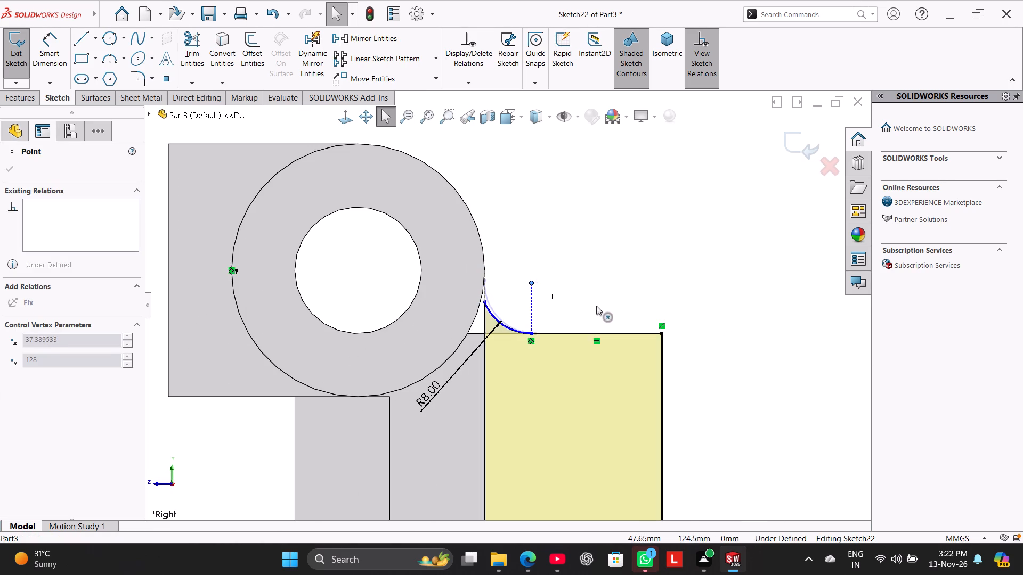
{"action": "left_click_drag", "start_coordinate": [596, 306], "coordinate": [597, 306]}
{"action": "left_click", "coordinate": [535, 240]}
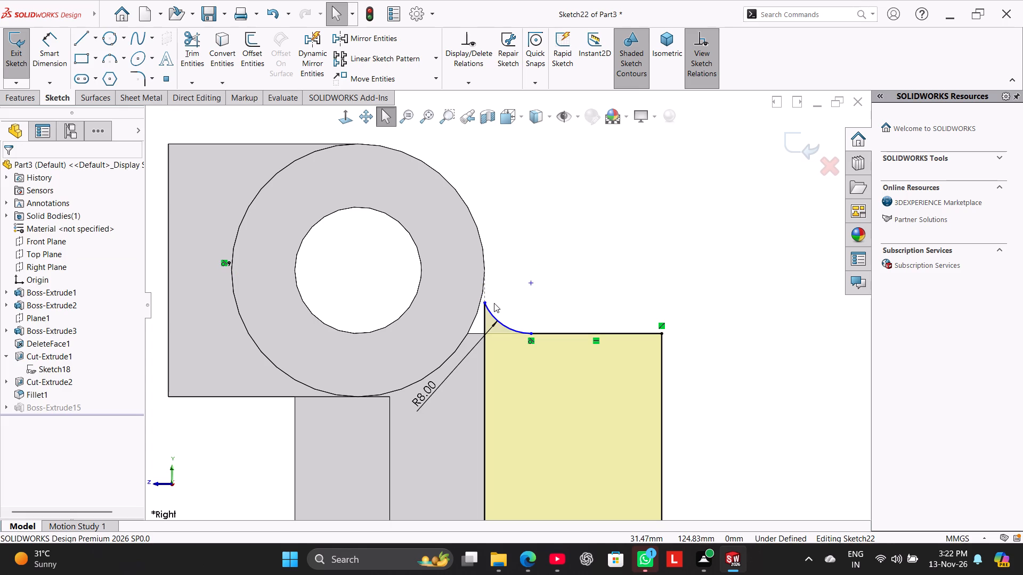
Add a coincident relation between the shared upper end of the arc and vertical line and the boss's outer circular edge.
{"action": "left_click", "coordinate": [484, 303], "text": "ctrl"}
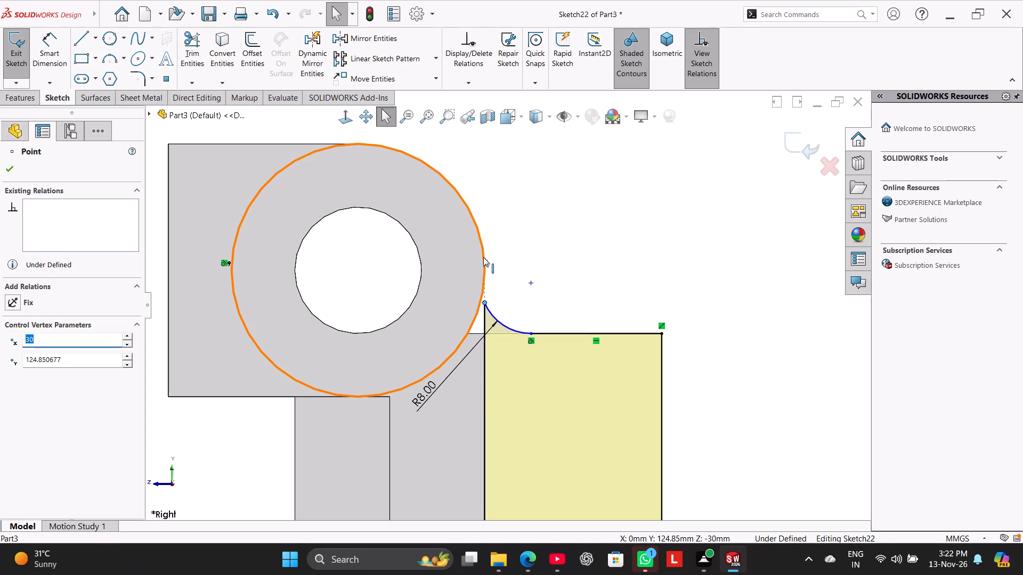
{"action": "left_click", "coordinate": [483, 257], "text": "ctrl"}
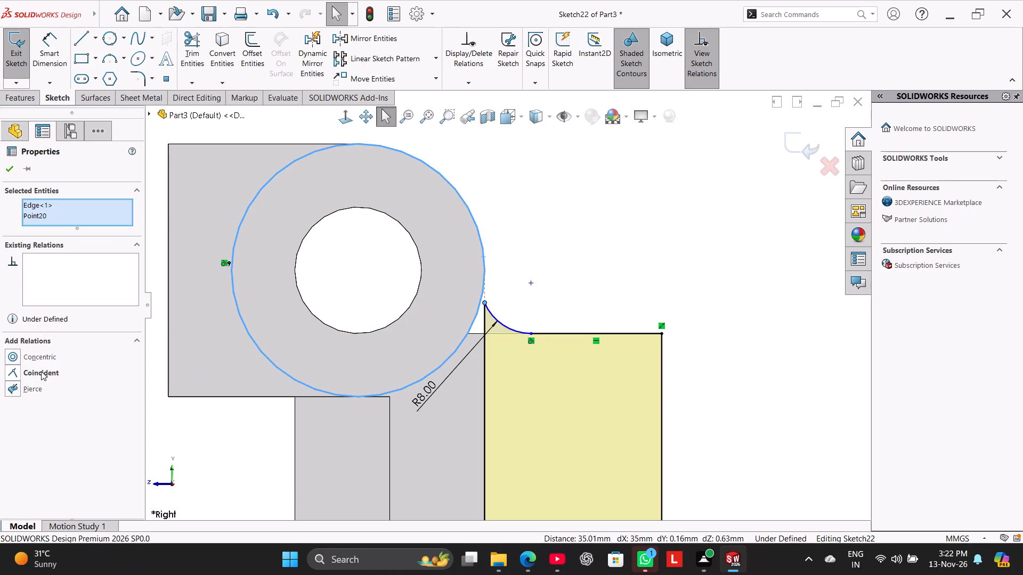
{"action": "left_click", "coordinate": [41, 371]}
{"action": "left_click", "coordinate": [525, 239]}
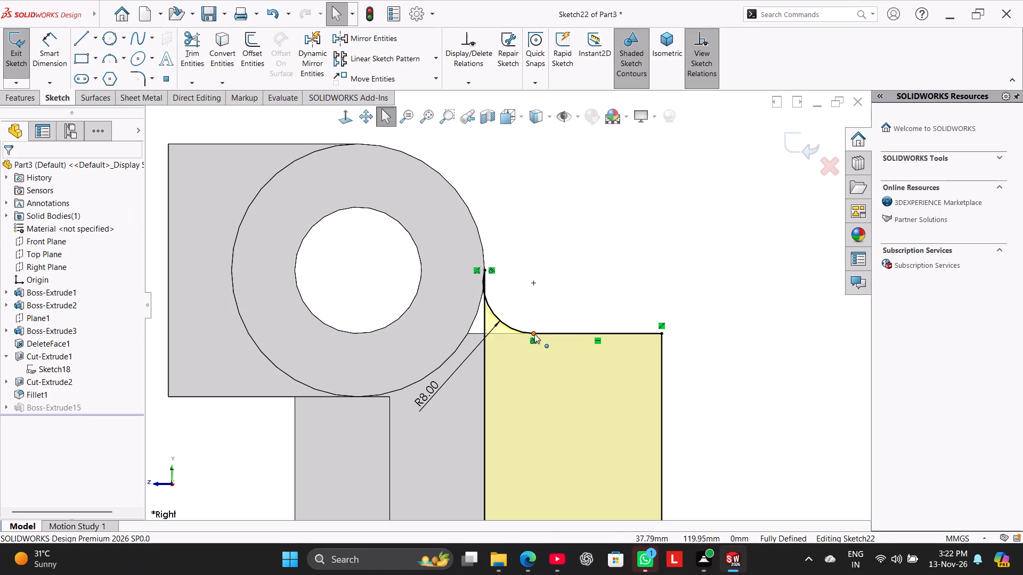
{"action": "left_click_drag", "start_coordinate": [534, 335], "coordinate": [555, 338]}
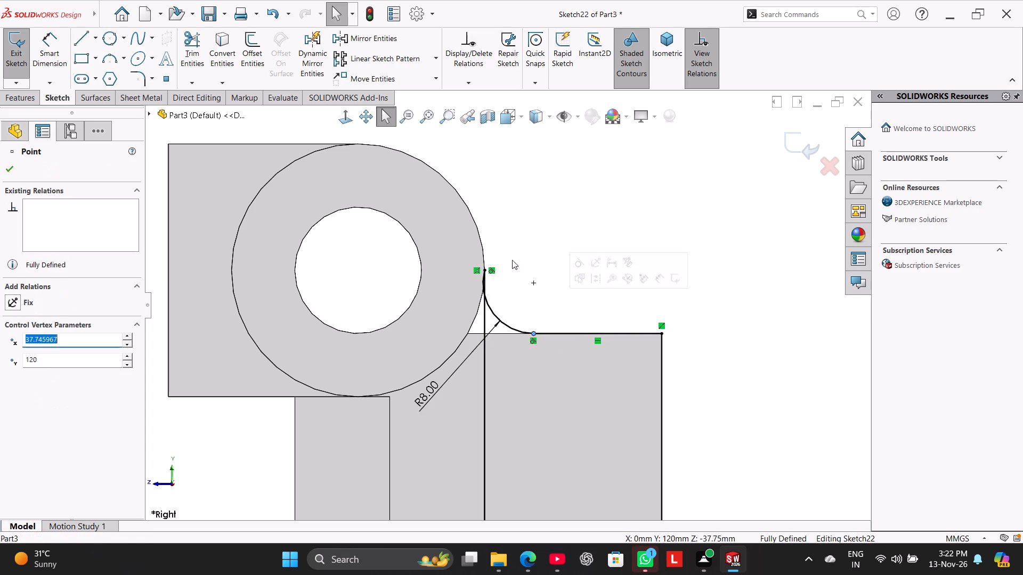
{"action": "left_click", "coordinate": [511, 252]}
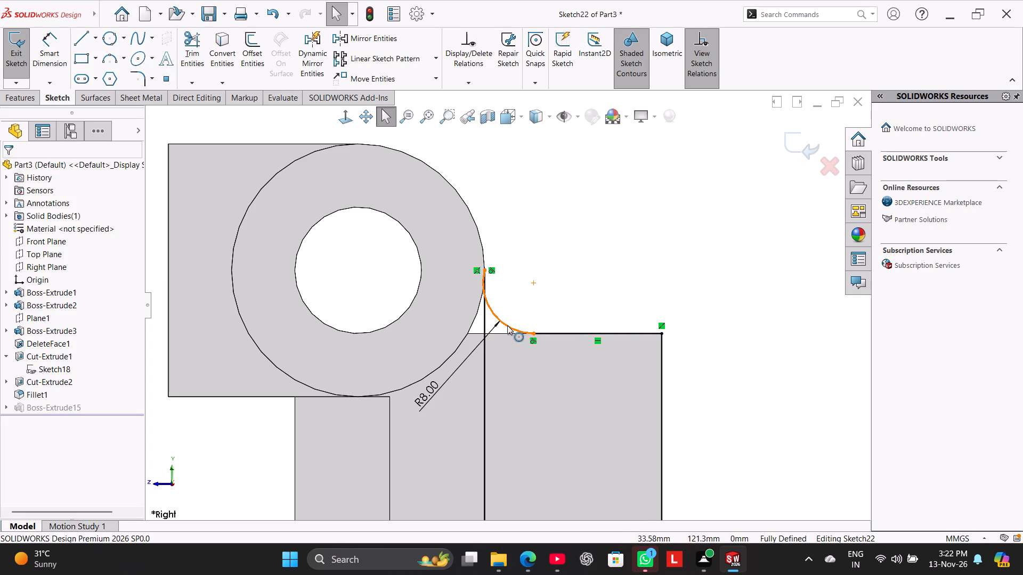
Delete the 8 mm arc between the boss-side vertical line and the block's top line.
{"action": "right_click", "coordinate": [507, 325]}
{"action": "left_click", "coordinate": [545, 507]}
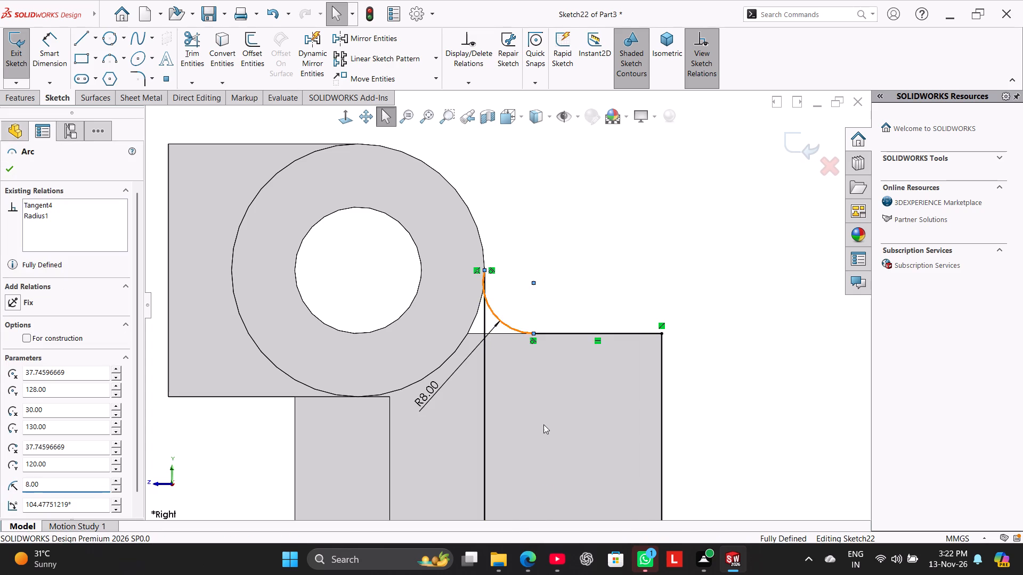
{"action": "left_click", "coordinate": [453, 282]}
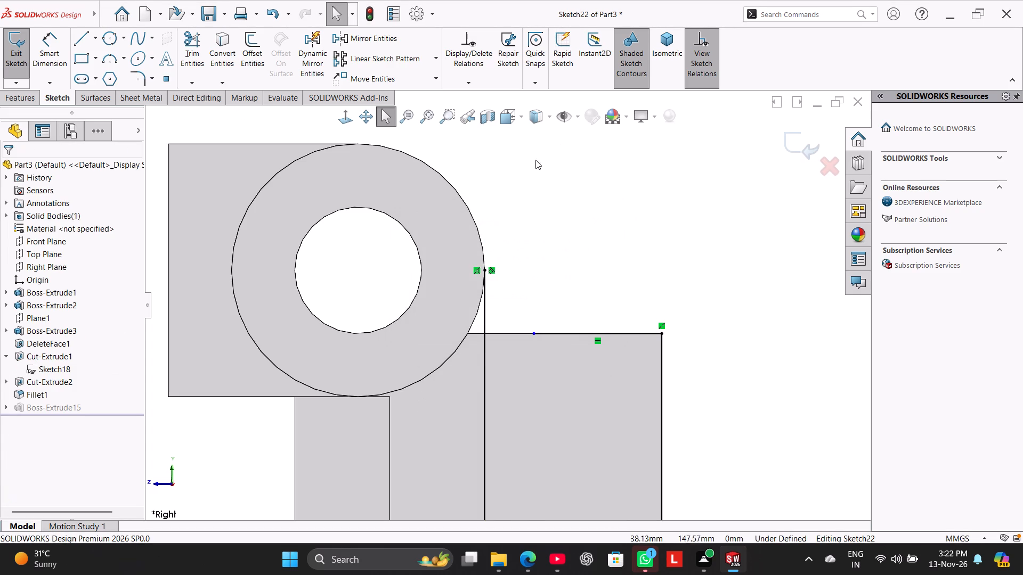
Extend the block's top line so that its free end lies on the boss-side vertical line.
{"action": "left_click_drag", "start_coordinate": [534, 335], "coordinate": [497, 334]}
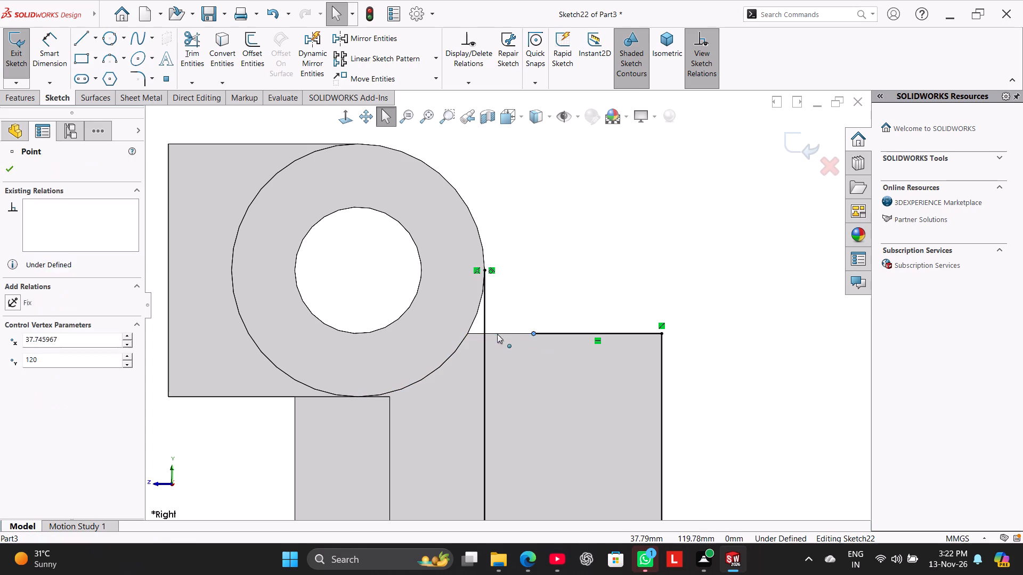
{"action": "left_click_drag", "start_coordinate": [497, 334], "coordinate": [484, 337]}
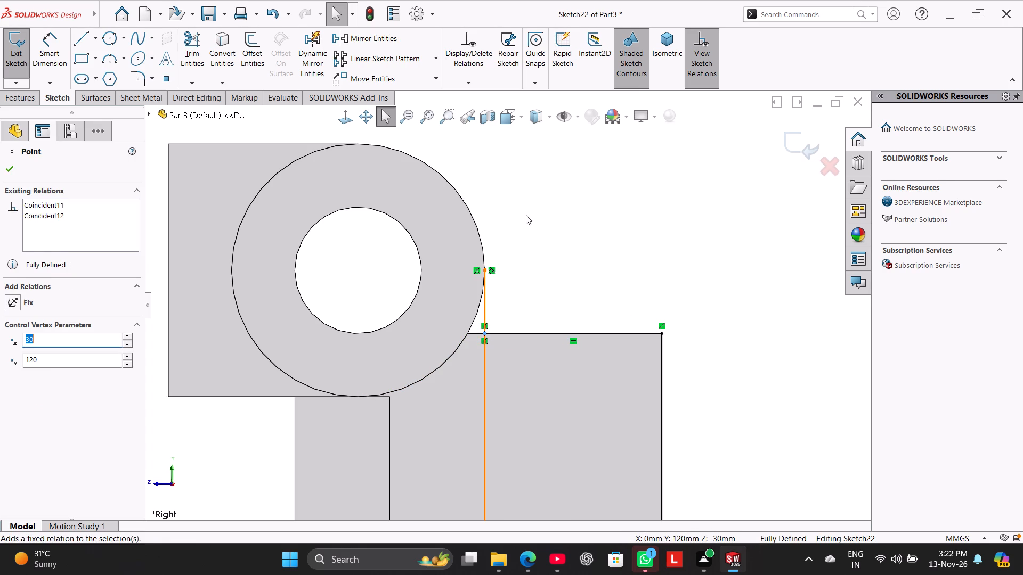
{"action": "left_click", "coordinate": [526, 215]}
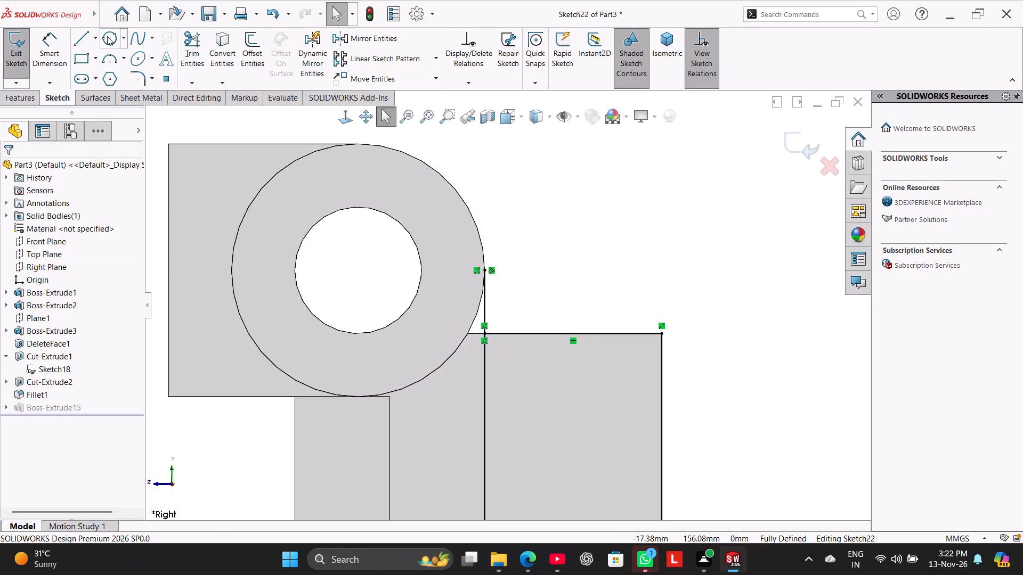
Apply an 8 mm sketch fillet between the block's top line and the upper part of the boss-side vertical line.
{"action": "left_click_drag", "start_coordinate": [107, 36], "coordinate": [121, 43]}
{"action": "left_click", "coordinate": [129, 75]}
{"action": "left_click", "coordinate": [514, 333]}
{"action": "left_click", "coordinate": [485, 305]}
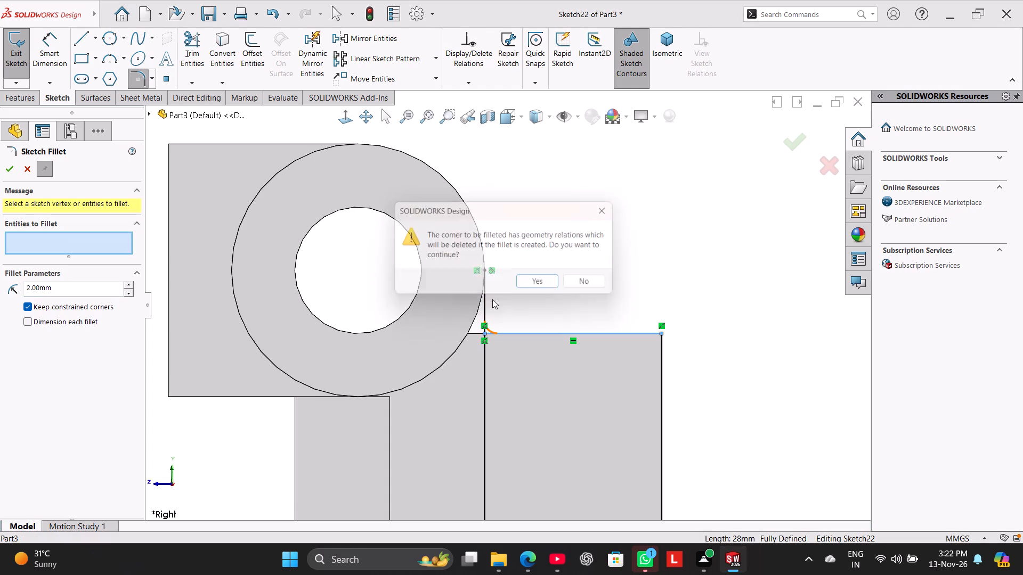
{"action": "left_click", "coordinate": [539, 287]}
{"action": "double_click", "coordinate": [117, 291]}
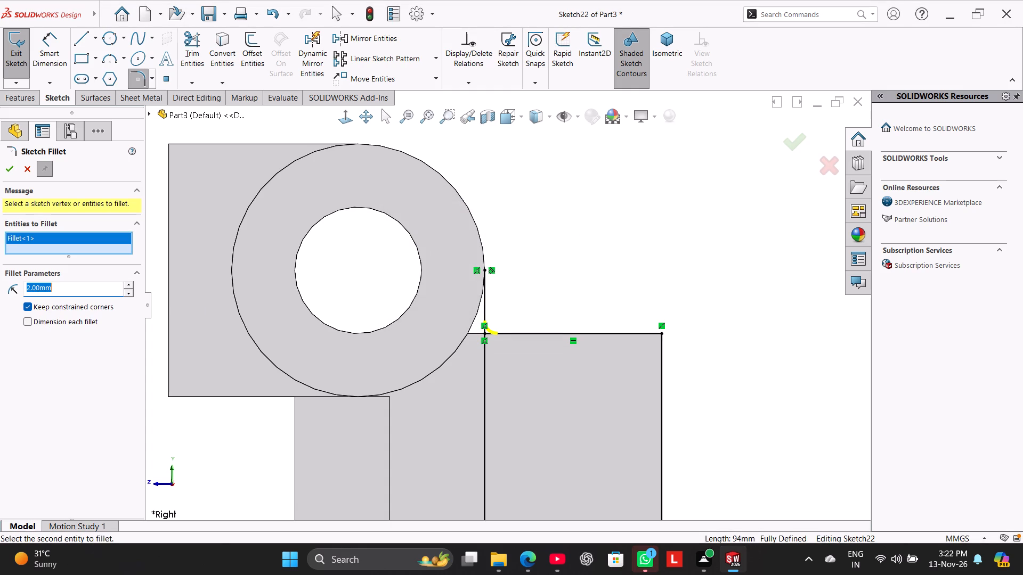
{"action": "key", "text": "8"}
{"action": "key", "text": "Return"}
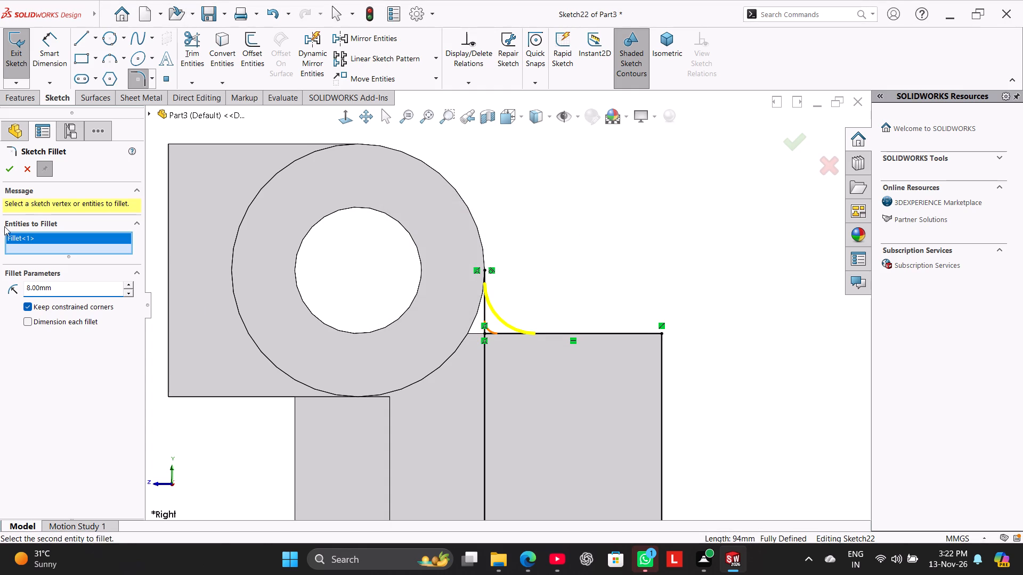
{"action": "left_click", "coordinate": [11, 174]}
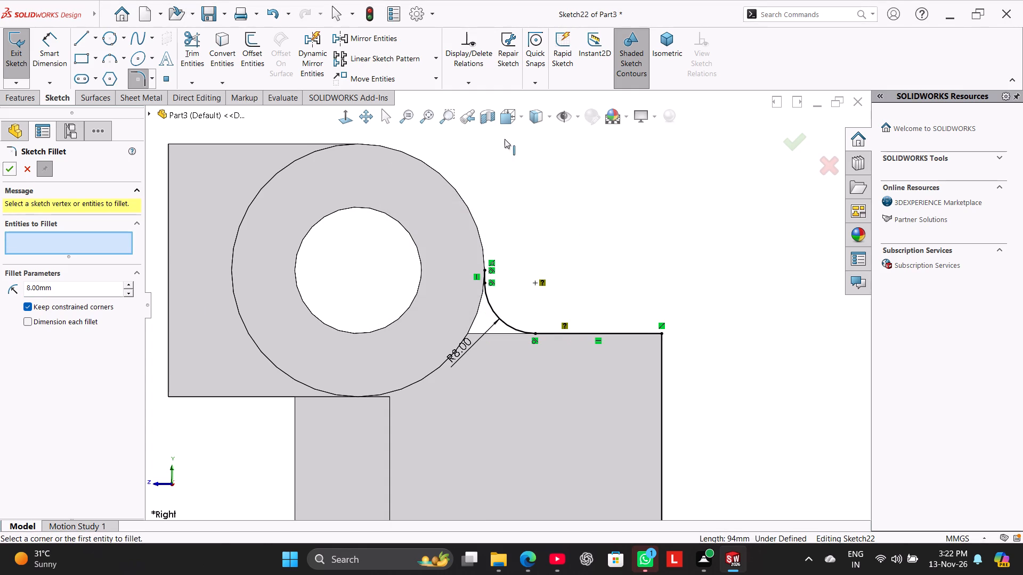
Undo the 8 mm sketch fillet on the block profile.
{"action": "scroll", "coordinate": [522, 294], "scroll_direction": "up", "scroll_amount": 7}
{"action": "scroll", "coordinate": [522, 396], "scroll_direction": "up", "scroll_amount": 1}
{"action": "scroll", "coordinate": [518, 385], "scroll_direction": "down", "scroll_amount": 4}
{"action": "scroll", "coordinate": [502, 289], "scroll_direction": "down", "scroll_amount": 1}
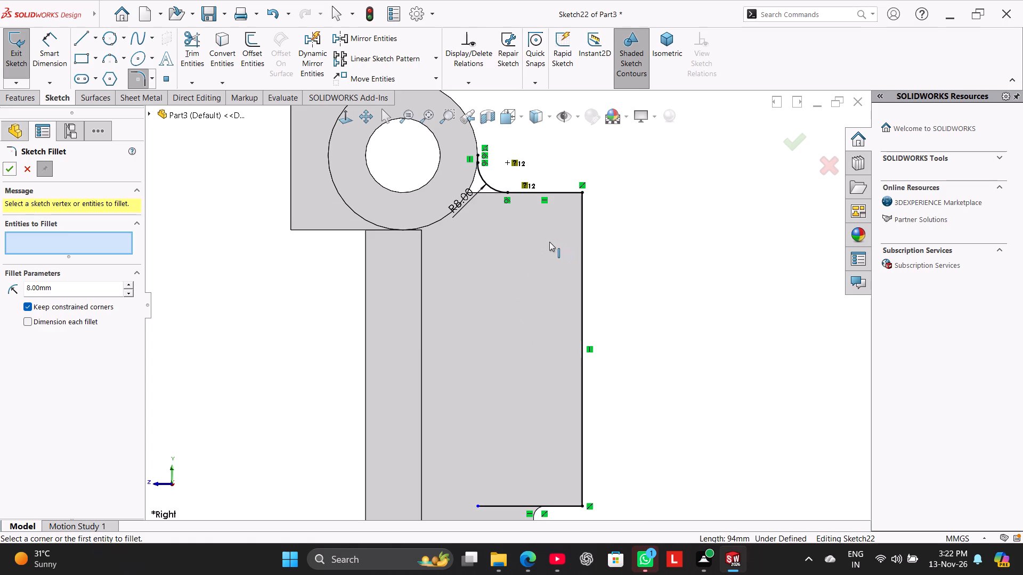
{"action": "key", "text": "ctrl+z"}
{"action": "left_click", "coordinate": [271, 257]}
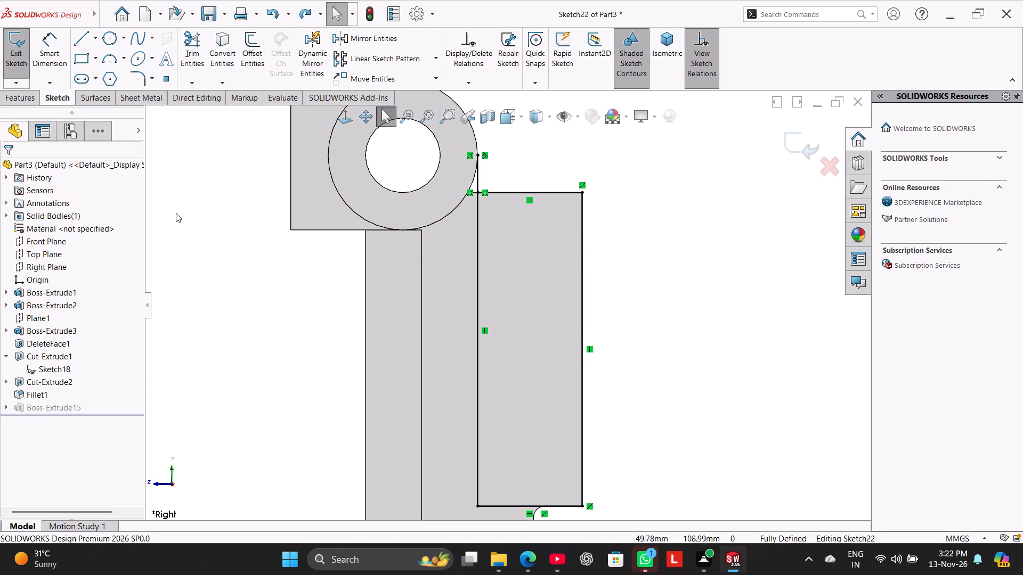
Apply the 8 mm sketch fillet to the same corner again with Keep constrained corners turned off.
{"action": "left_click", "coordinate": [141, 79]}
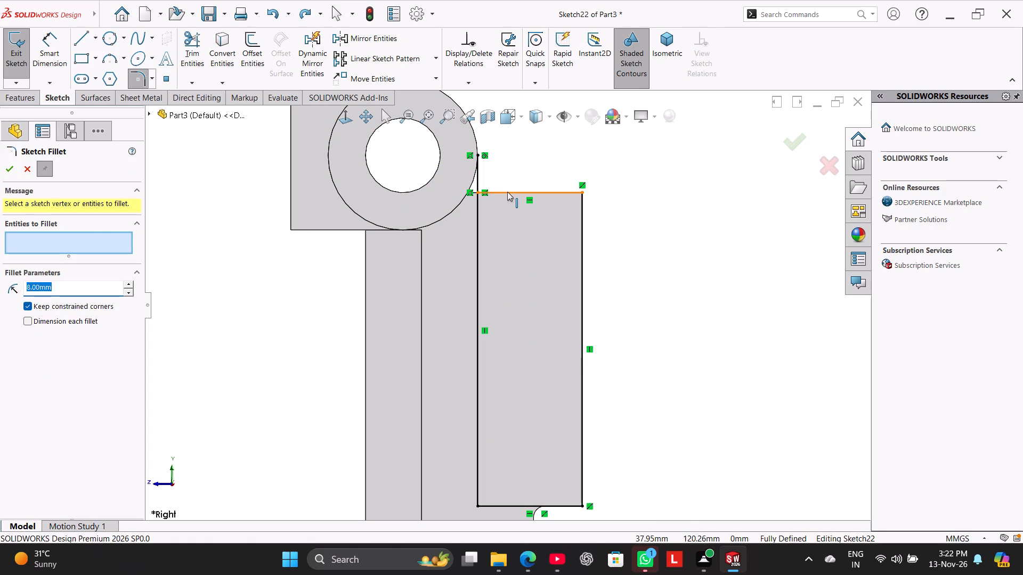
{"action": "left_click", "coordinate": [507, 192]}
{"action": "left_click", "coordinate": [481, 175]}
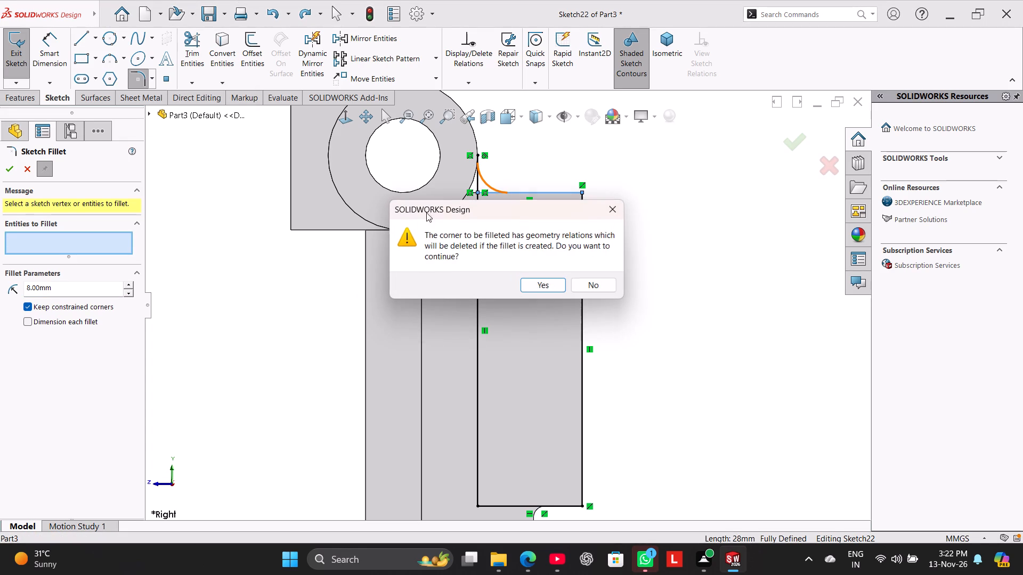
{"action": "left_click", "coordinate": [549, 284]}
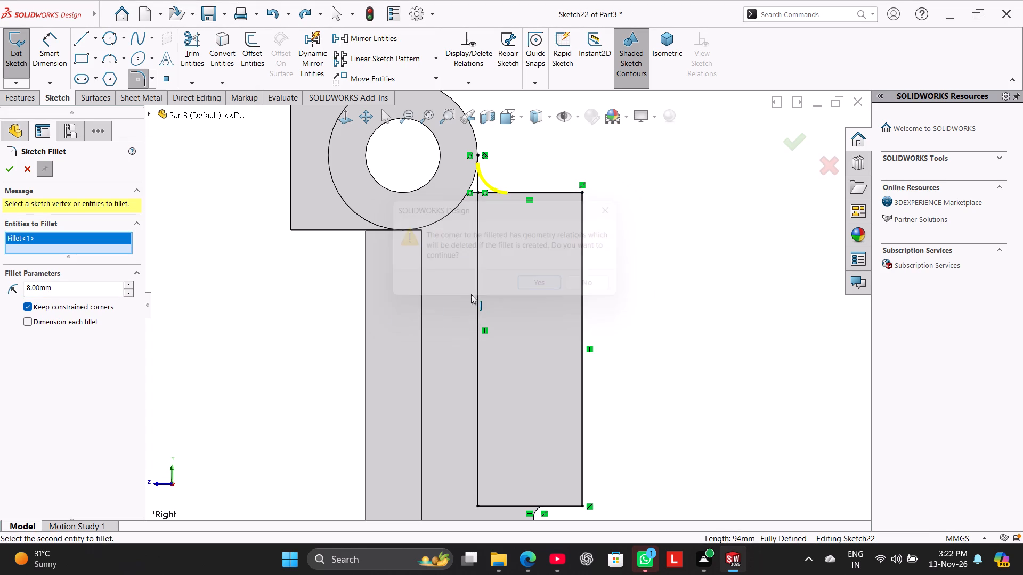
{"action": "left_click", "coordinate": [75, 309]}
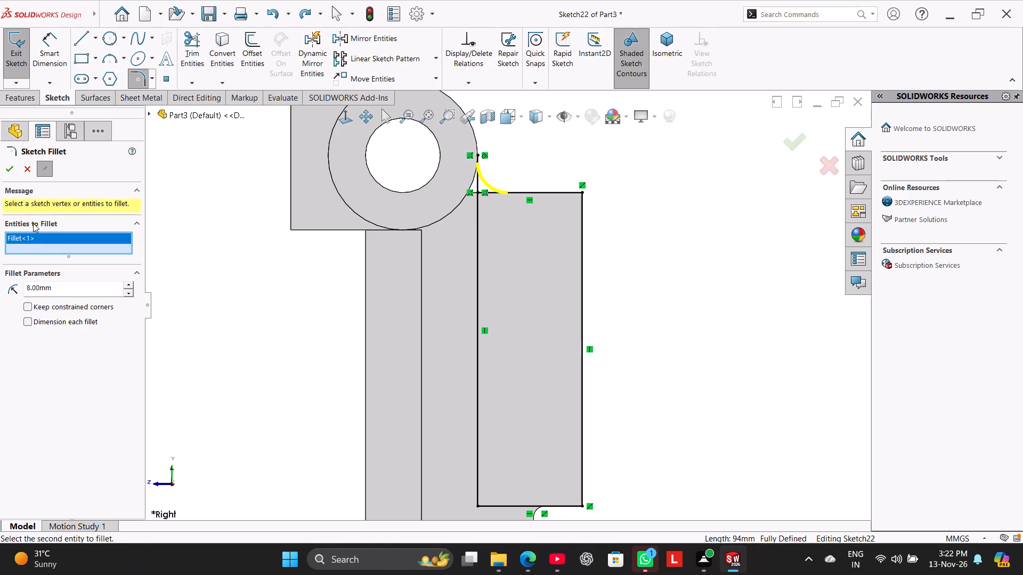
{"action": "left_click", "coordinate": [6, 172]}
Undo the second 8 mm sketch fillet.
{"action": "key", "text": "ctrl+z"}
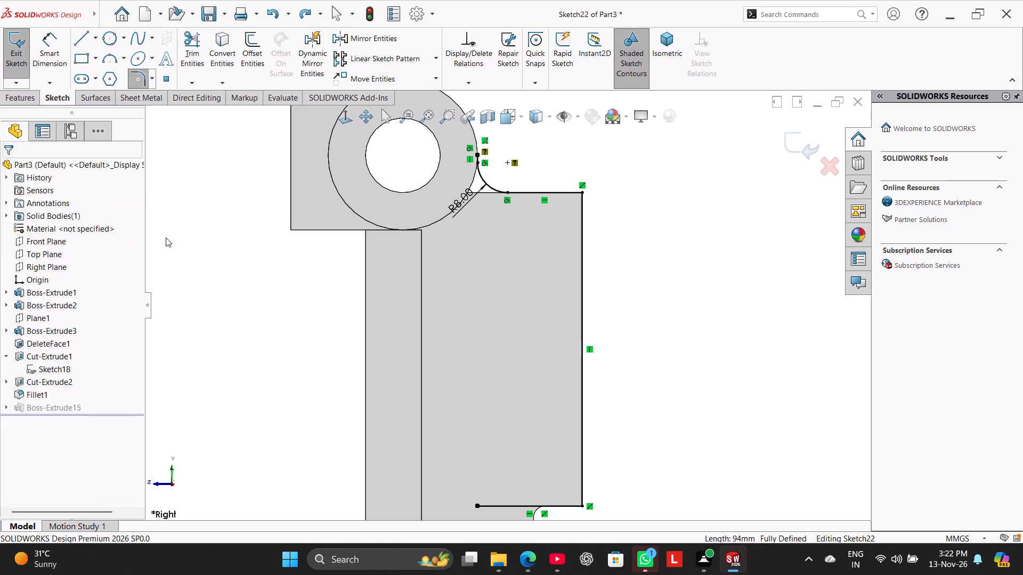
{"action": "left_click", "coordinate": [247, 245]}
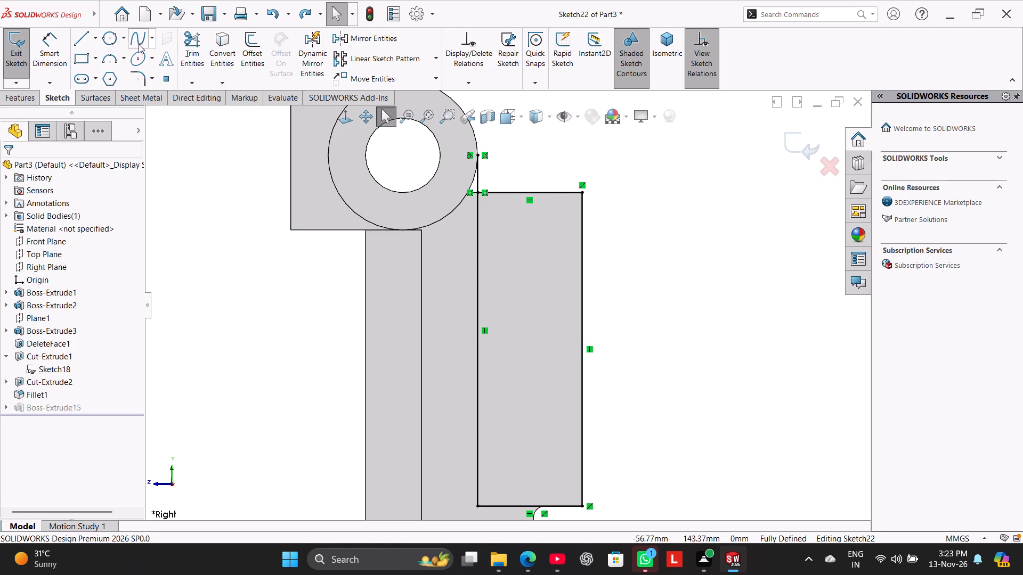
Draw a perimeter circle above the block, touching its top line and the boss-side vertical line.
{"action": "left_click", "coordinate": [107, 38]}
{"action": "left_click", "coordinate": [499, 191]}
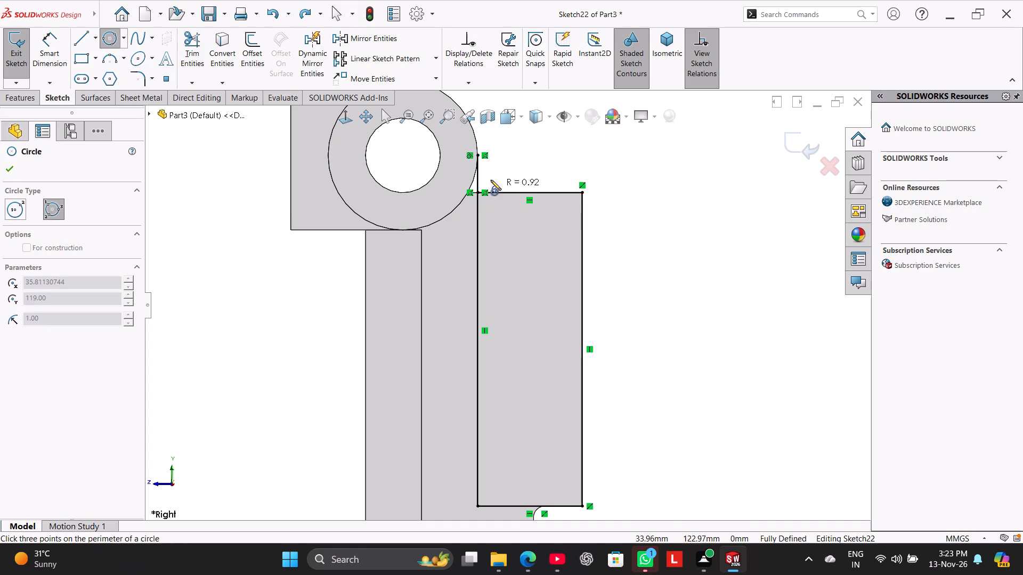
{"action": "left_click", "coordinate": [478, 176]}
{"action": "left_click_drag", "start_coordinate": [534, 159], "coordinate": [516, 159]}
Trim the outer part of the circle, leaving the concave arc between the vertical line and the block's top line.
{"action": "left_click", "coordinate": [205, 47]}
{"action": "left_click_drag", "start_coordinate": [534, 130], "coordinate": [523, 154]}
Dimension the concave arc between the boss-side vertical line and the block's top line with a radius of 8 mm.
{"action": "left_click", "coordinate": [51, 51]}
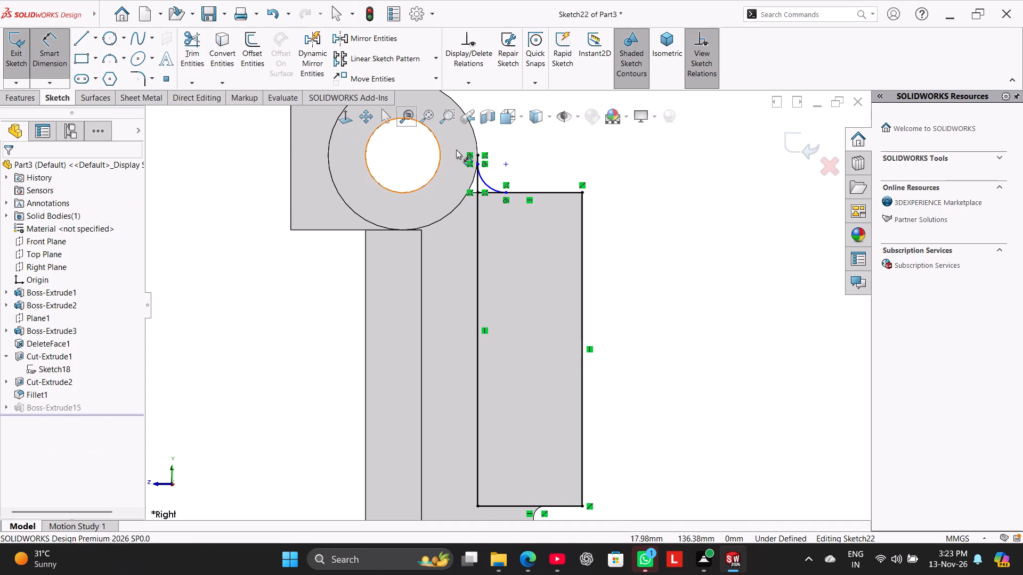
{"action": "left_click", "coordinate": [490, 187]}
{"action": "left_click", "coordinate": [448, 256]}
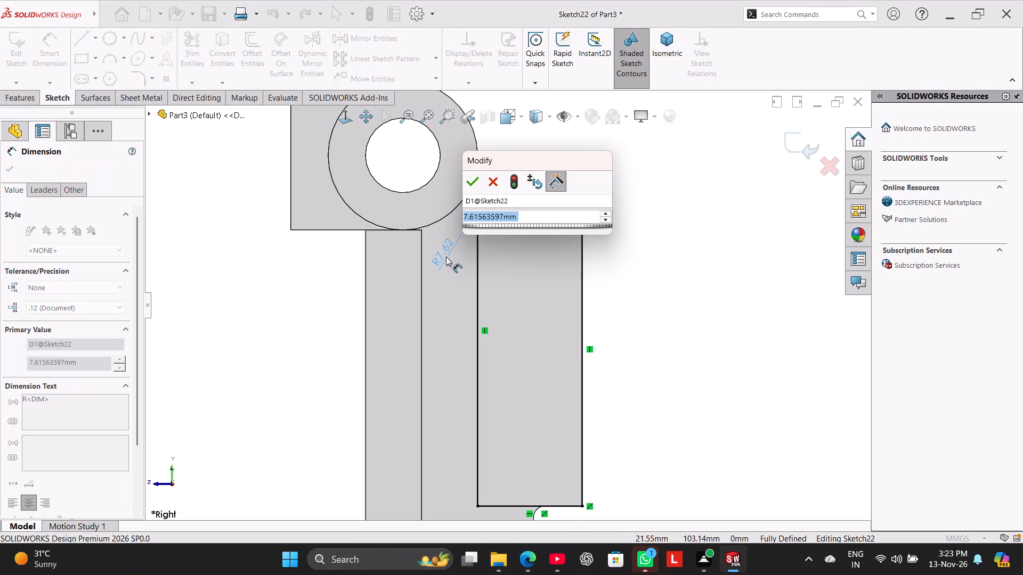
{"action": "key", "text": "8"}
{"action": "key", "text": "Return"}
{"action": "right_click", "coordinate": [640, 176]}
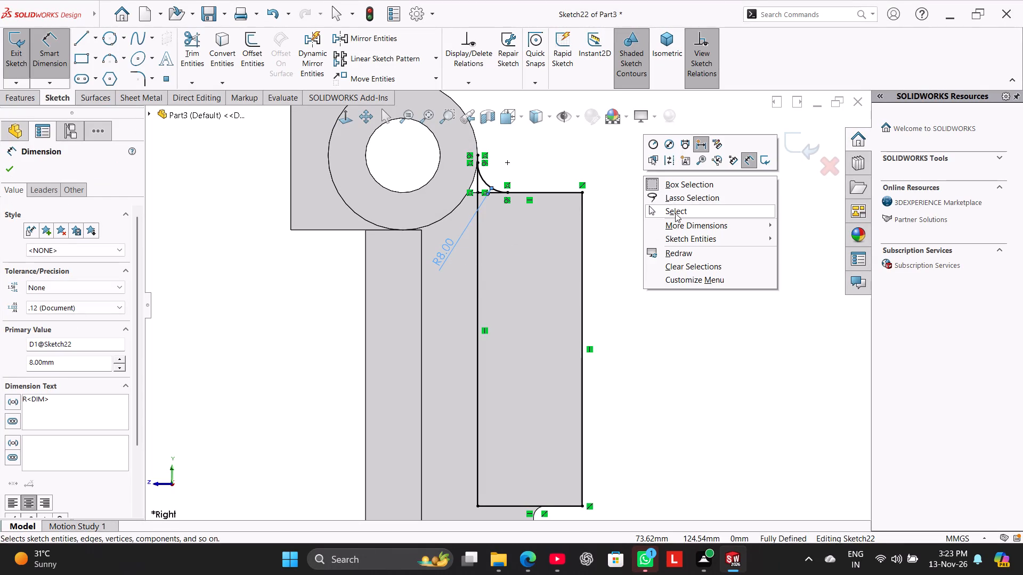
{"action": "left_click", "coordinate": [675, 213]}
Trim the block's top line between the boss-side vertical line and the arc, keeping the trimmed segment as construction geometry.
{"action": "scroll", "coordinate": [499, 218], "scroll_direction": "up", "scroll_amount": 3}
{"action": "scroll", "coordinate": [499, 218], "scroll_direction": "down", "scroll_amount": 7}
{"action": "left_click", "coordinate": [191, 65]}
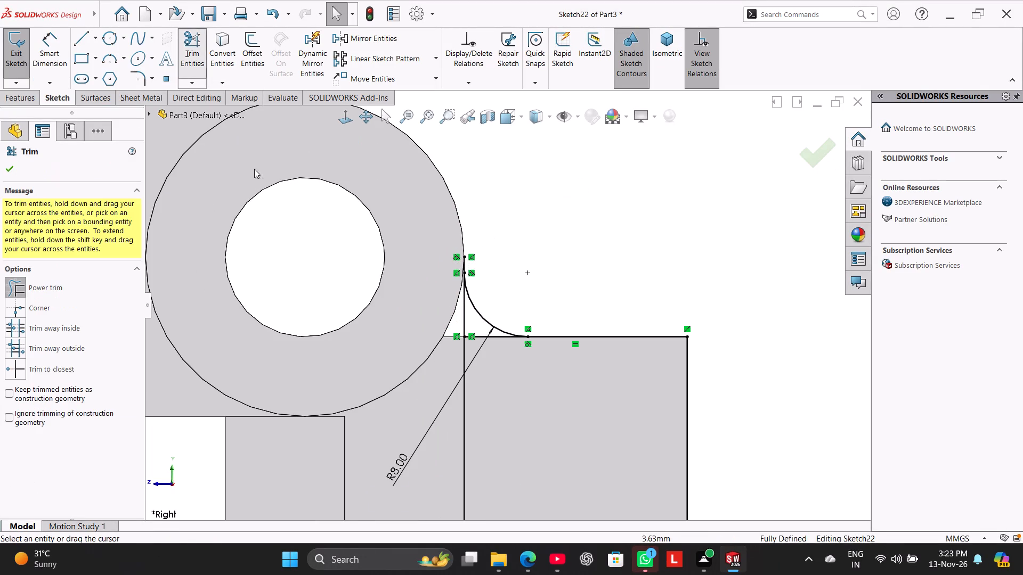
{"action": "scroll", "coordinate": [509, 371], "scroll_direction": "down", "scroll_amount": 7}
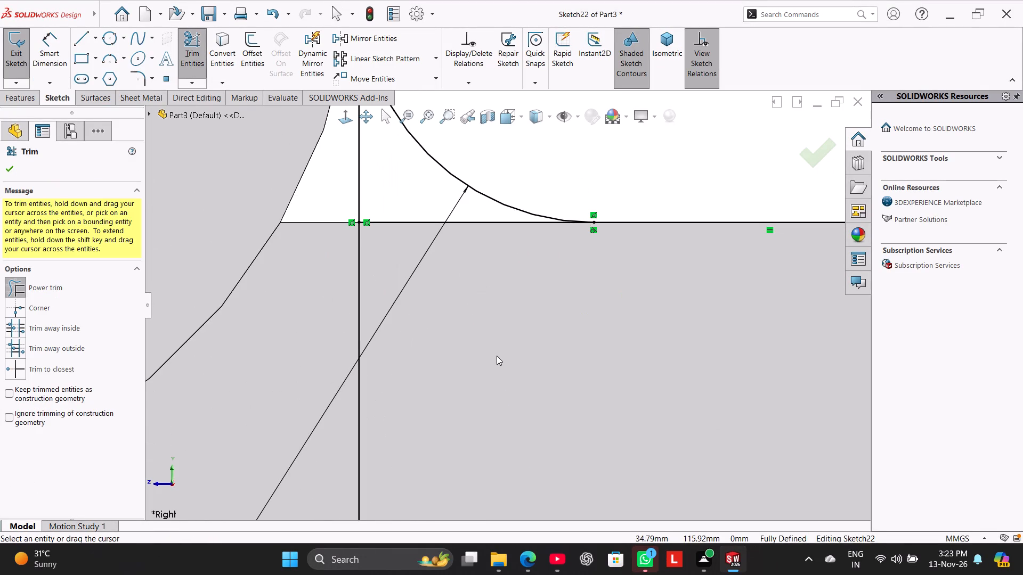
{"action": "left_click", "coordinate": [24, 387]}
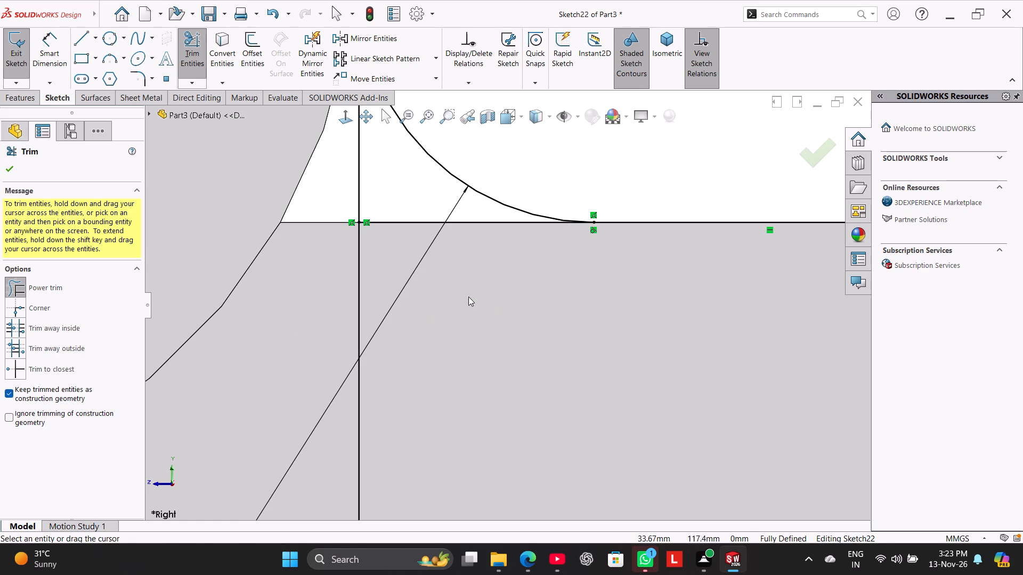
{"action": "left_click_drag", "start_coordinate": [472, 291], "coordinate": [473, 215]}
{"action": "scroll", "coordinate": [425, 315], "scroll_direction": "up", "scroll_amount": 6}
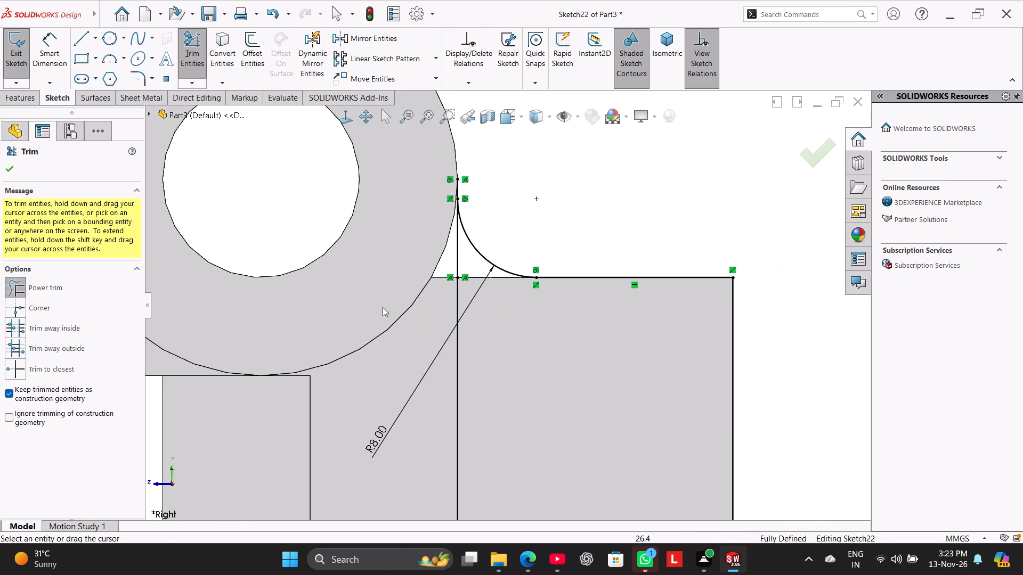
{"action": "left_click", "coordinate": [4, 169]}
Examine the block sketch and its concave arc against the cylindrical boss and the whole bracket from several angles.
{"action": "scroll", "coordinate": [509, 274], "scroll_direction": "up", "scroll_amount": 2}
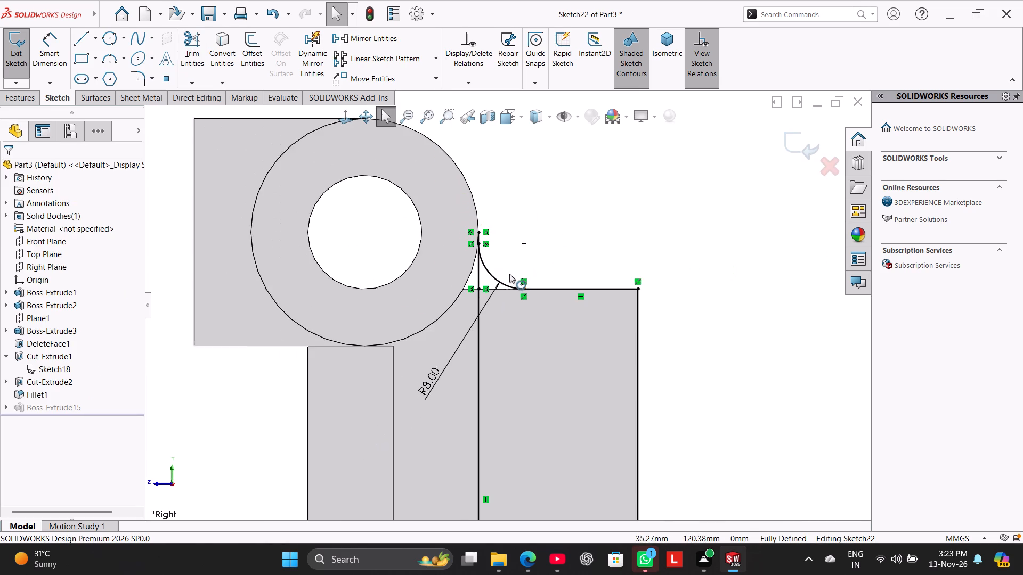
{"action": "scroll", "coordinate": [509, 274], "scroll_direction": "up", "scroll_amount": 2}
{"action": "scroll", "coordinate": [591, 300], "scroll_direction": "up", "scroll_amount": 2}
{"action": "middle_click_drag", "start_coordinate": [575, 345], "coordinate": [534, 379]}
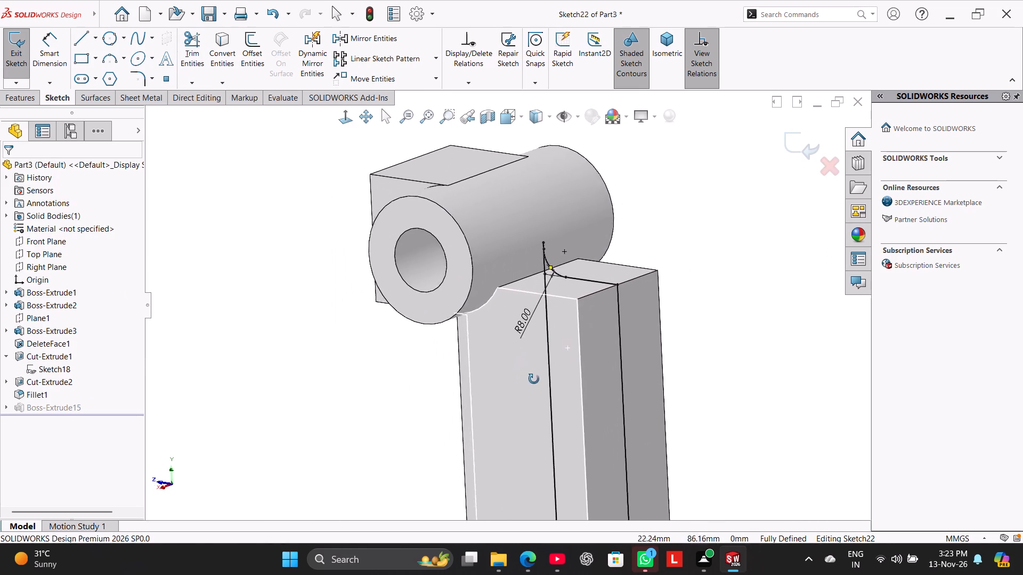
{"action": "middle_click_drag", "start_coordinate": [534, 379], "coordinate": [576, 339]}
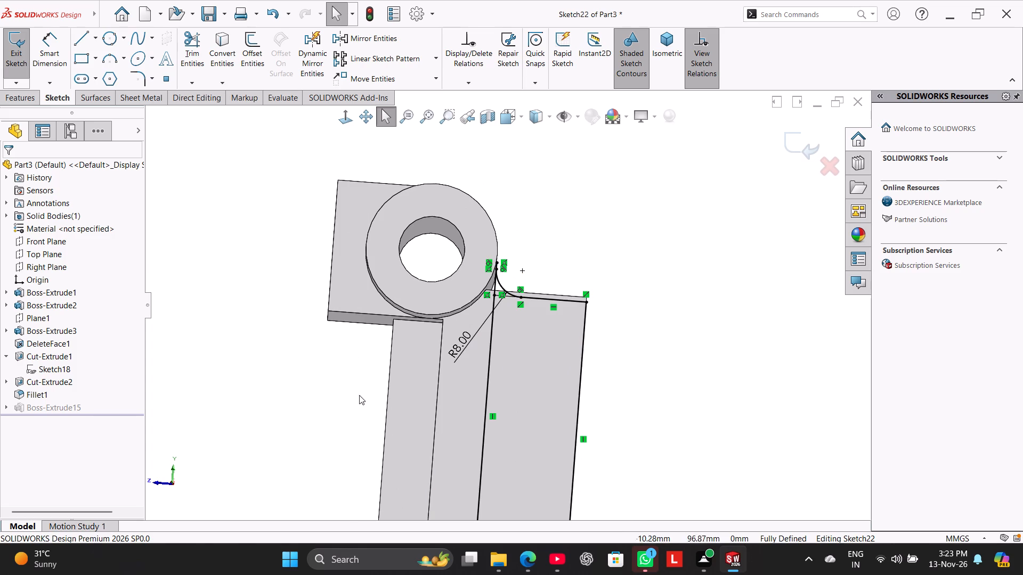
{"action": "scroll", "coordinate": [523, 333], "scroll_direction": "down", "scroll_amount": 9}
{"action": "scroll", "coordinate": [459, 292], "scroll_direction": "up", "scroll_amount": 9}
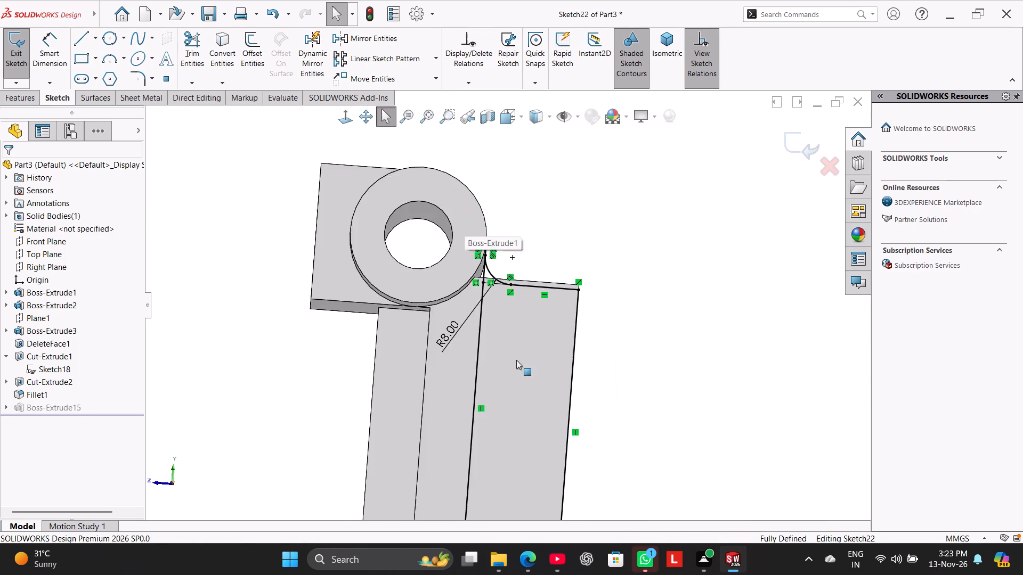
{"action": "scroll", "coordinate": [516, 360], "scroll_direction": "up", "scroll_amount": 4}
{"action": "scroll", "coordinate": [501, 404], "scroll_direction": "up", "scroll_amount": 2}
{"action": "scroll", "coordinate": [504, 377], "scroll_direction": "down", "scroll_amount": 4}
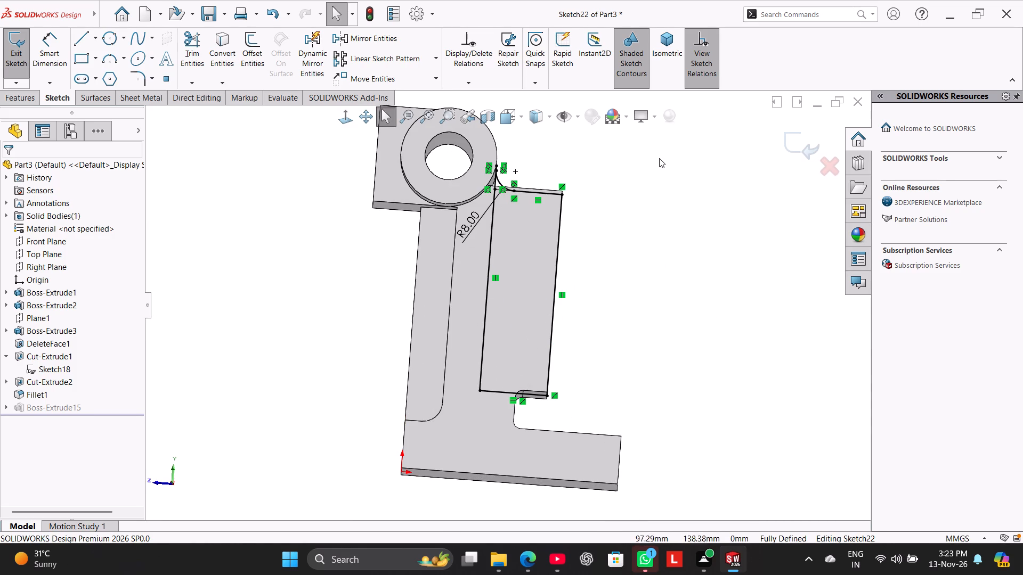
Run Check Sketch for Feature for Boss Extrude usage and look for gaps with Repair Sketch.
{"action": "left_click", "coordinate": [22, 59]}
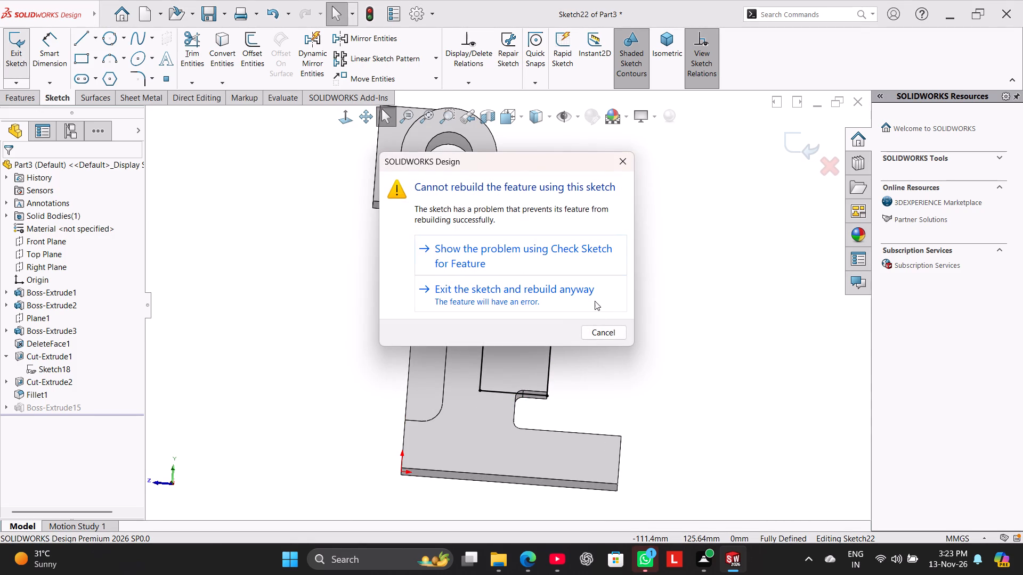
{"action": "left_click", "coordinate": [600, 330]}
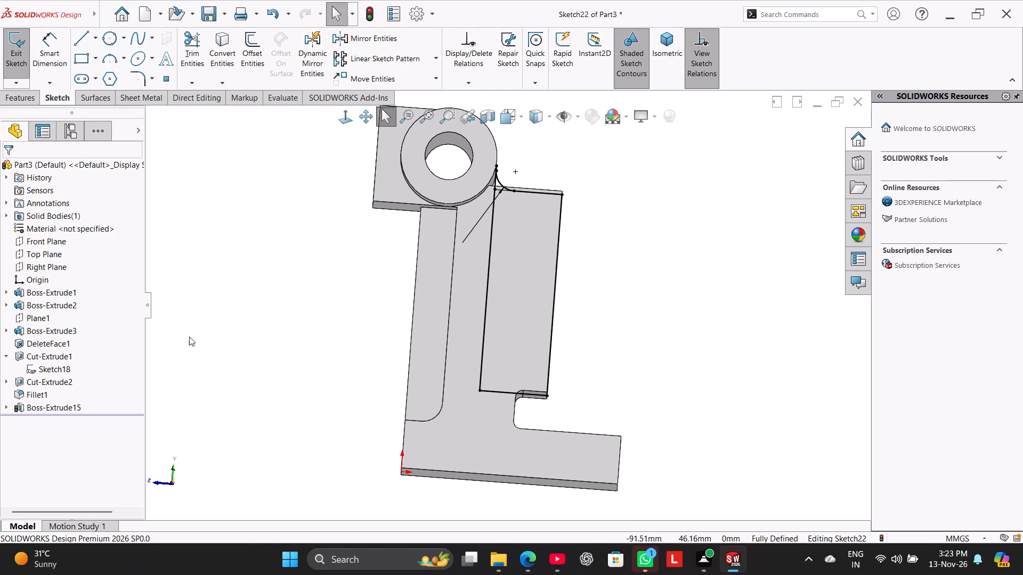
{"action": "left_click", "coordinate": [8, 61]}
{"action": "left_click", "coordinate": [489, 251]}
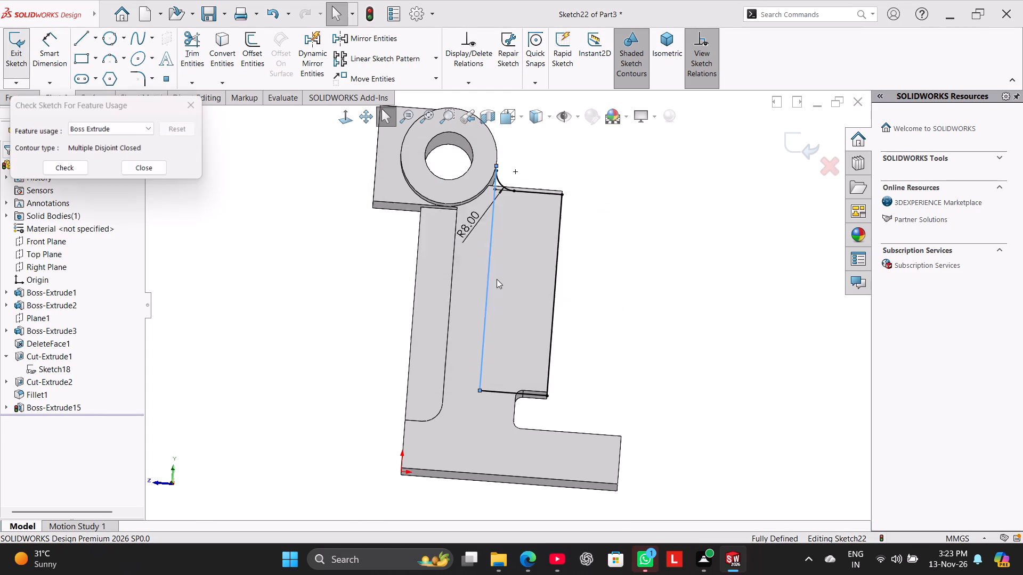
{"action": "left_click", "coordinate": [538, 289]}
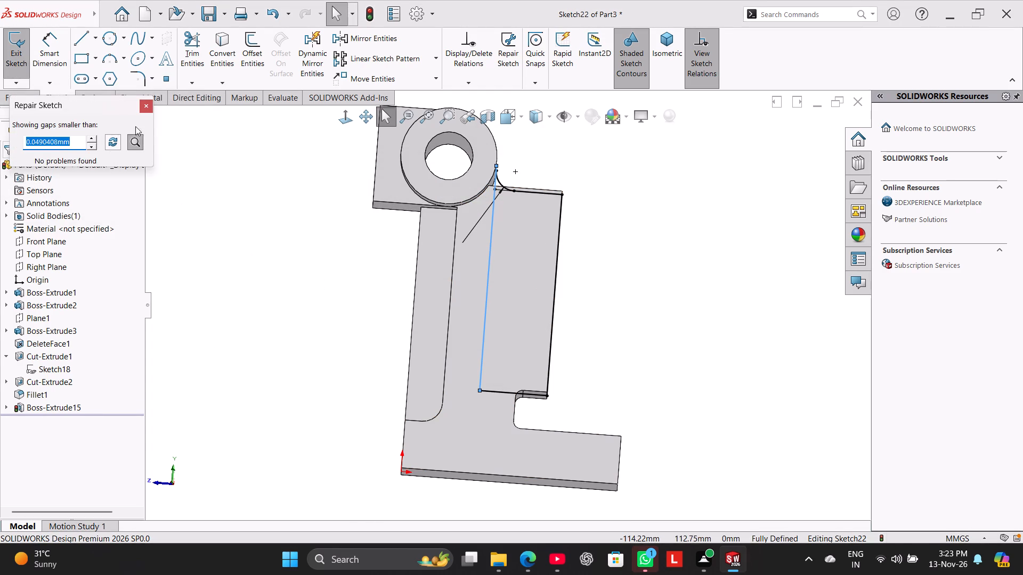
{"action": "left_click", "coordinate": [144, 110]}
Exit the block sketch and rebuild the feature anyway.
{"action": "left_click", "coordinate": [8, 47]}
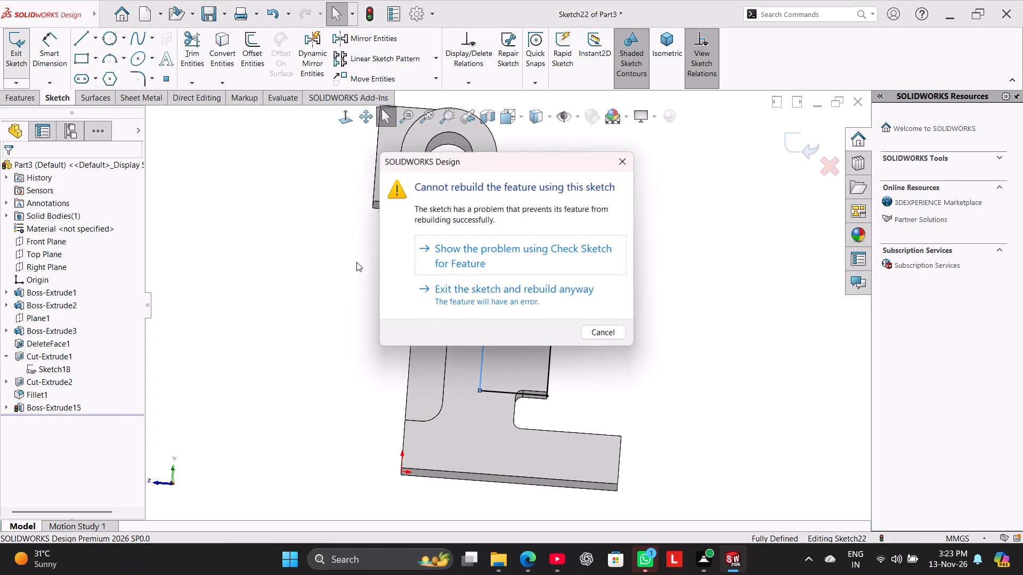
{"action": "left_click", "coordinate": [439, 286]}
{"action": "left_click", "coordinate": [394, 96]}
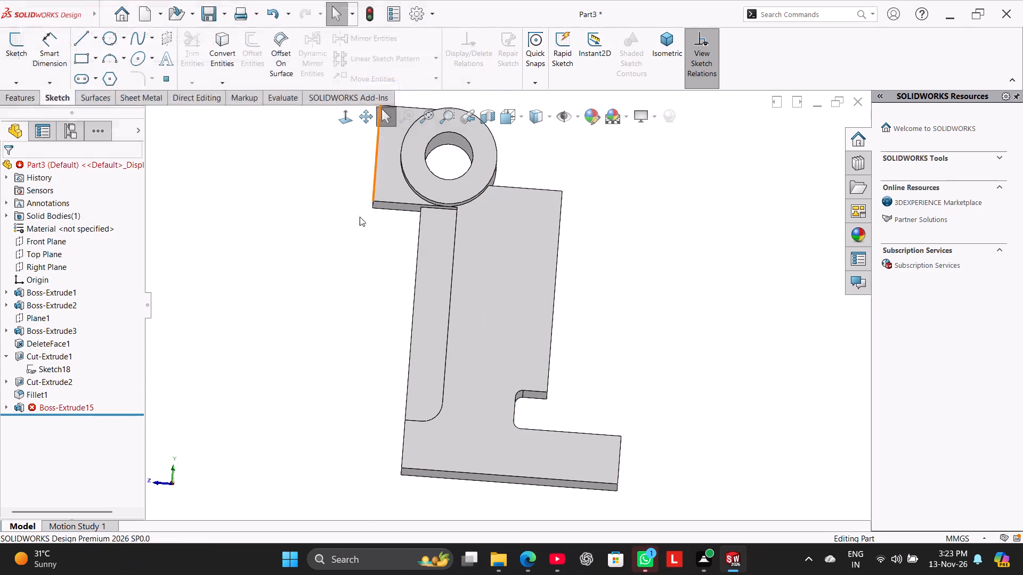
{"action": "left_click", "coordinate": [353, 235]}
Delete the rear block's Boss-Extrude15 feature while keeping its absorbed Sketch22.
{"action": "middle_click_drag", "start_coordinate": [335, 273], "coordinate": [306, 325]}
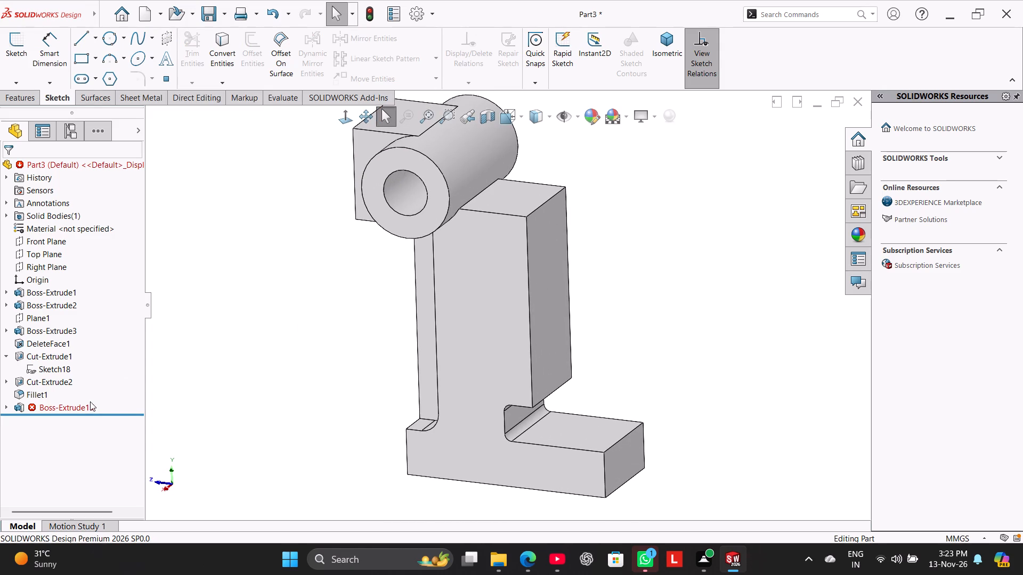
{"action": "right_click", "coordinate": [87, 406]}
{"action": "left_click", "coordinate": [128, 402]}
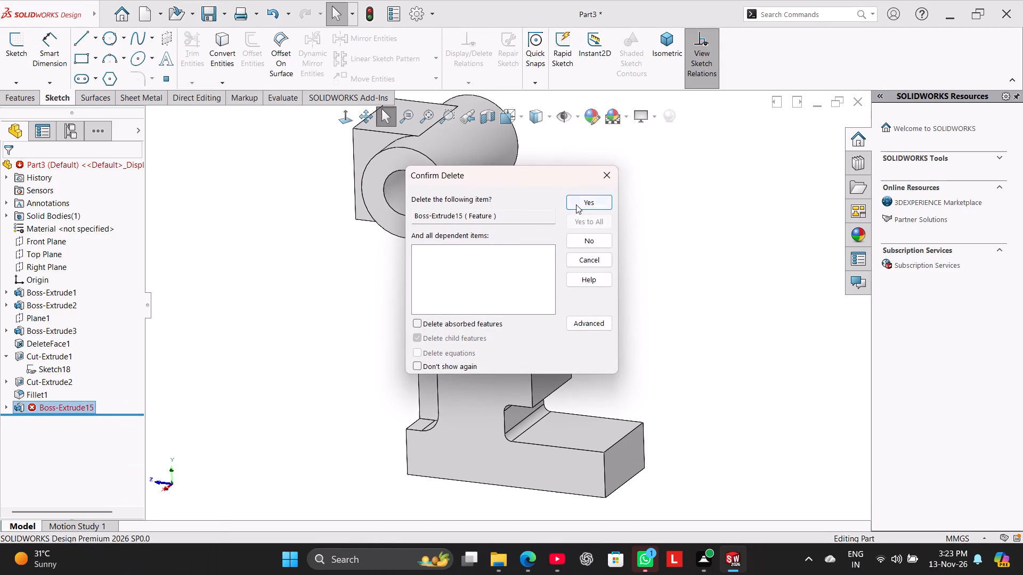
{"action": "left_click", "coordinate": [576, 204]}
{"action": "left_click", "coordinate": [317, 290]}
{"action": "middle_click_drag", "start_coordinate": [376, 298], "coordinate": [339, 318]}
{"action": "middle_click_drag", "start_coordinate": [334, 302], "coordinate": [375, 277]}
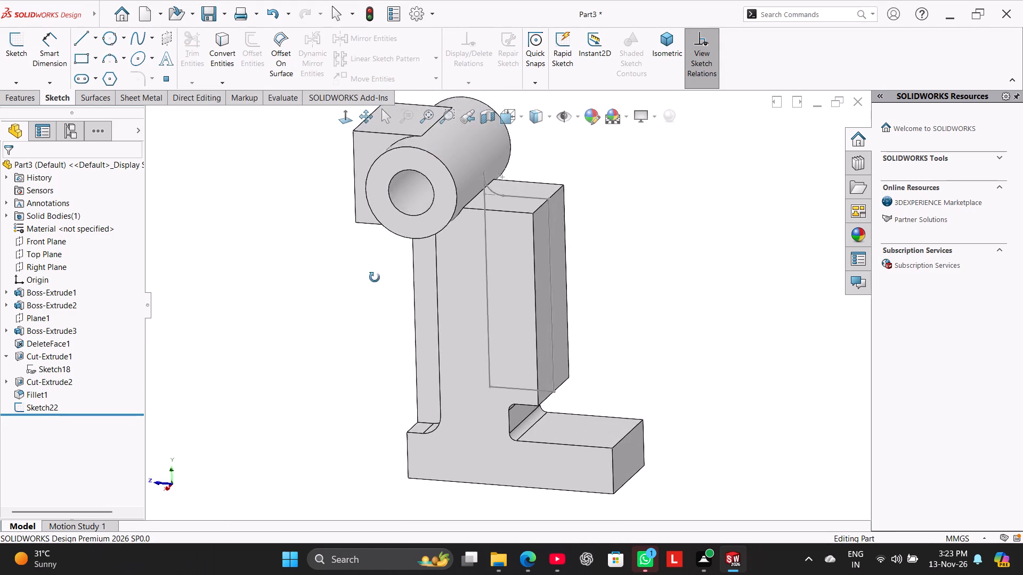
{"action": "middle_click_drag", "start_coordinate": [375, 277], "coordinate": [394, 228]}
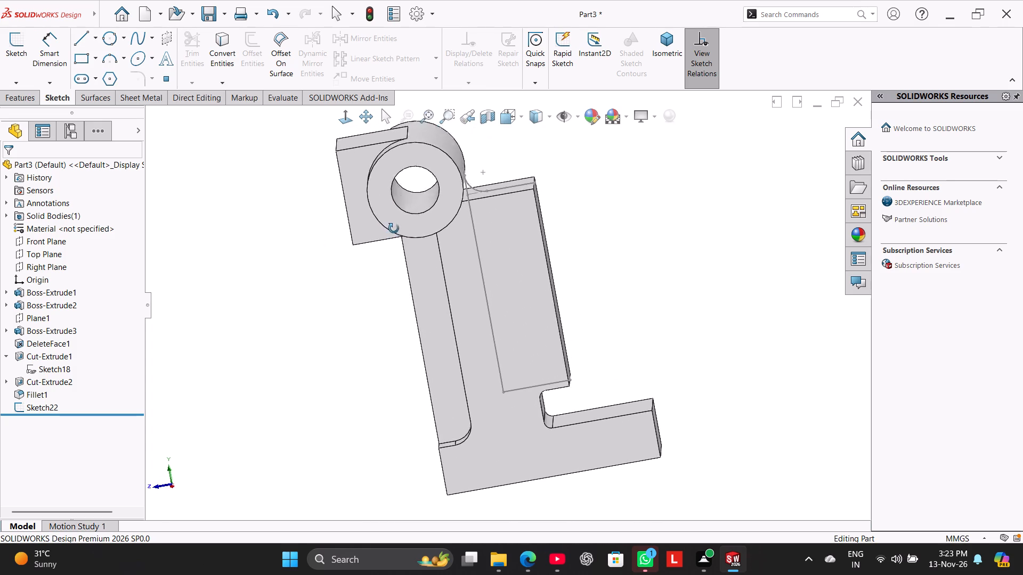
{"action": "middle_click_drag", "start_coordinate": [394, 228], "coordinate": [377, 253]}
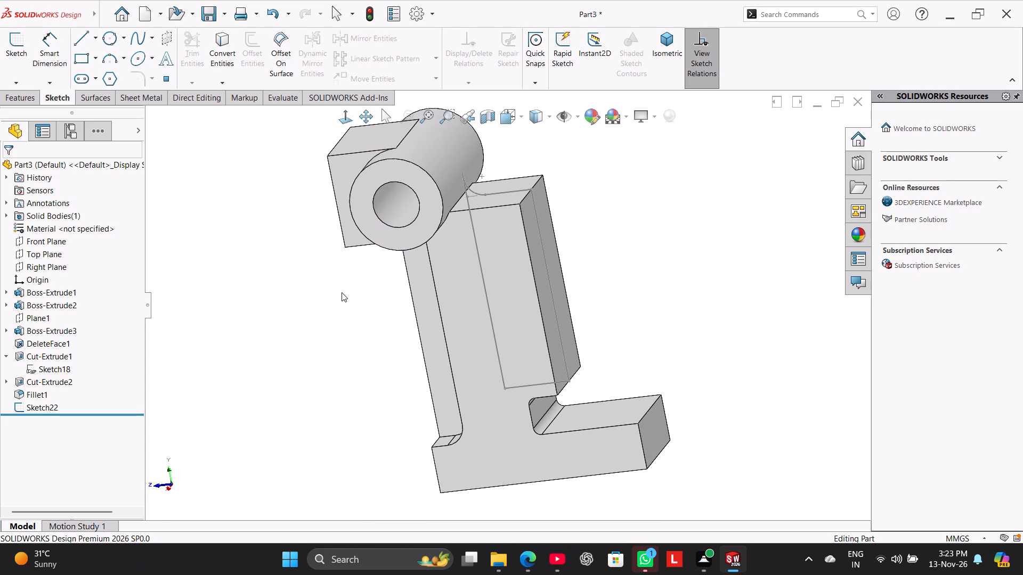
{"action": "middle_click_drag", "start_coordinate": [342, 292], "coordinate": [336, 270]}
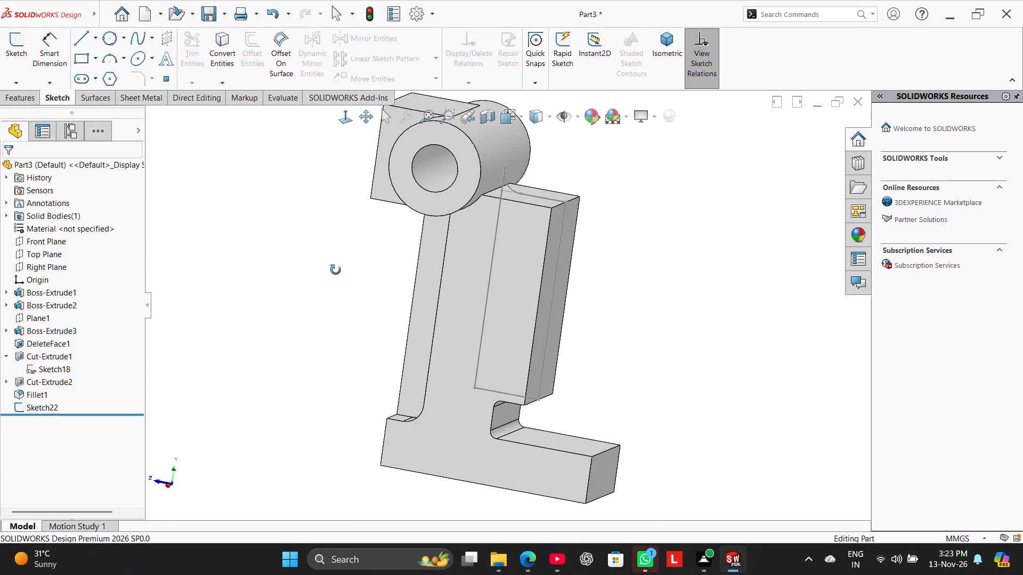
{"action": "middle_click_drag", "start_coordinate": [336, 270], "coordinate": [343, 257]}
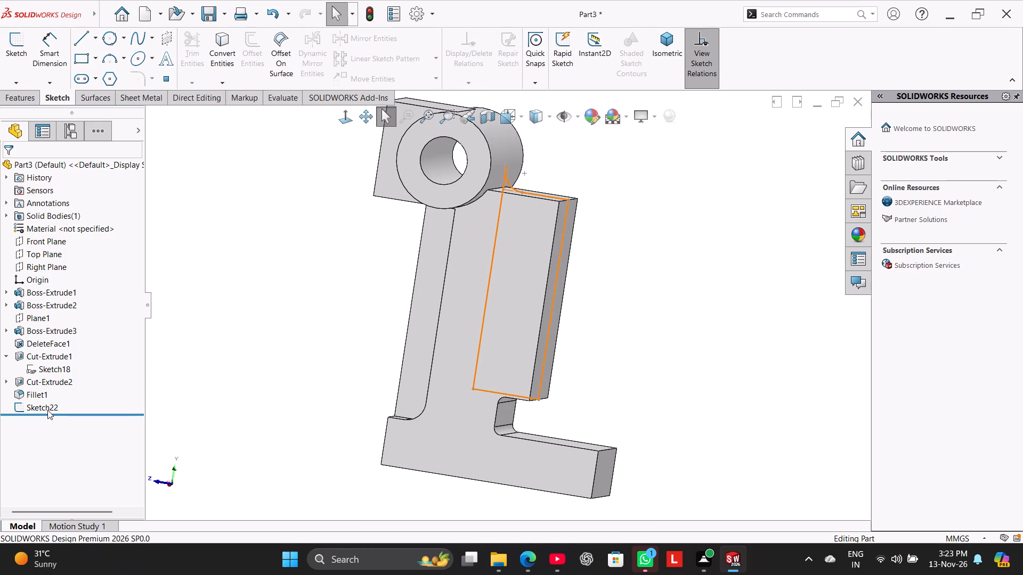
Start a 56 mm Mid Plane boss extrude of Sketch22 with Merge result on, selecting the rectangular block region as contour.
{"action": "left_click", "coordinate": [46, 406]}
{"action": "left_click", "coordinate": [52, 405]}
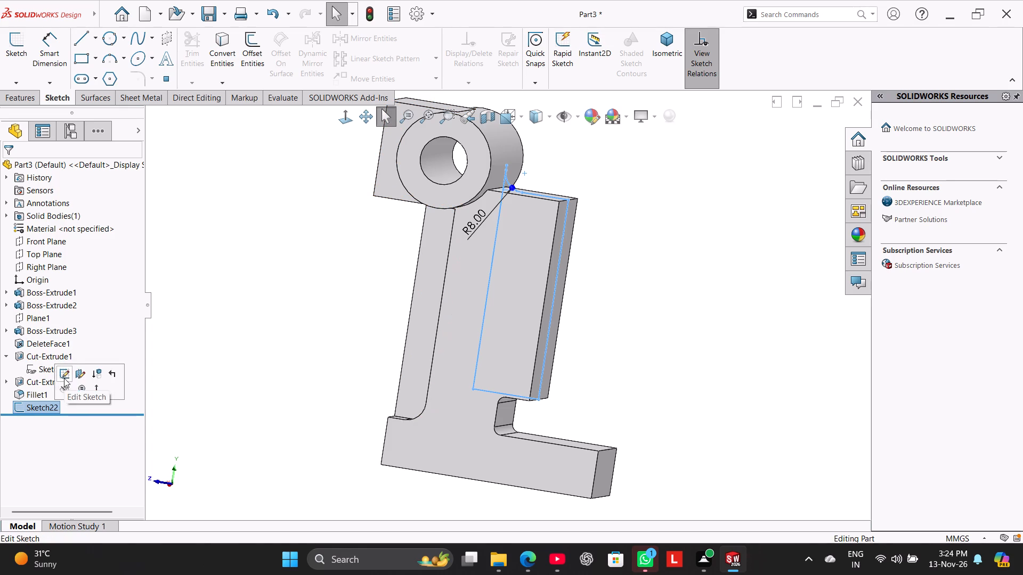
{"action": "left_click", "coordinate": [64, 378]}
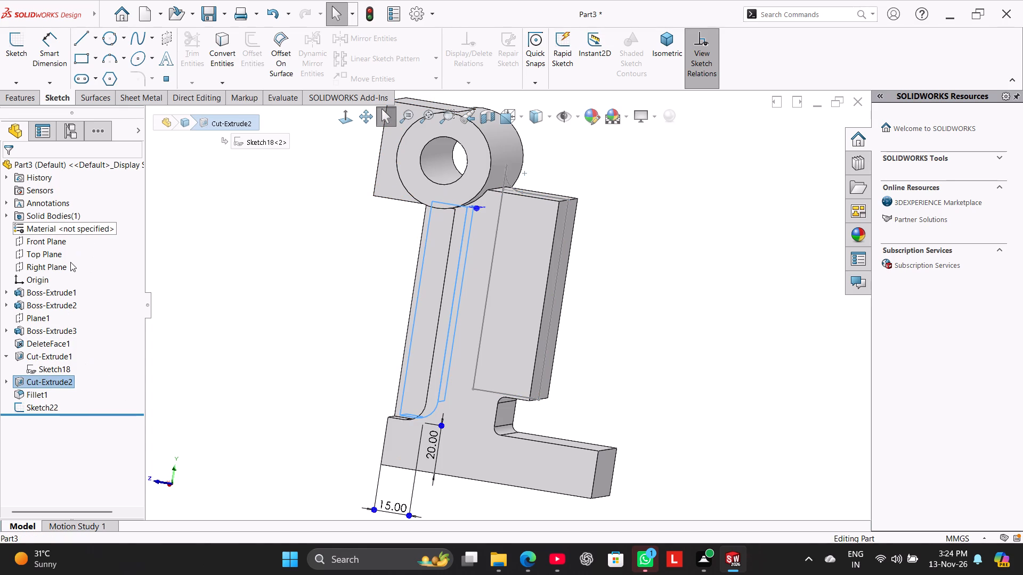
{"action": "left_click", "coordinate": [20, 404]}
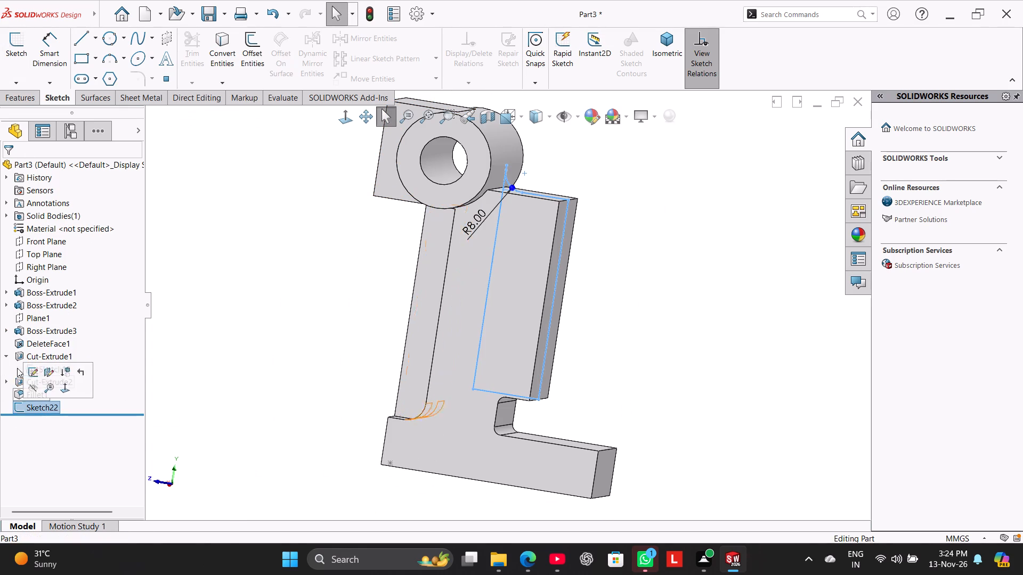
{"action": "left_click", "coordinate": [27, 101]}
{"action": "left_click", "coordinate": [23, 51]}
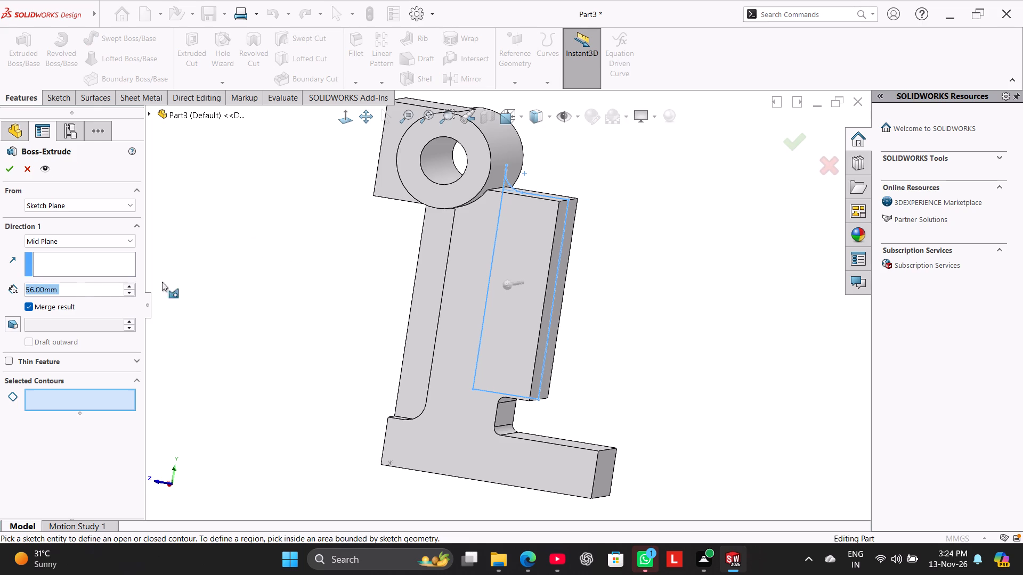
{"action": "middle_click_drag", "start_coordinate": [235, 286], "coordinate": [178, 346]}
{"action": "left_click", "coordinate": [101, 398]}
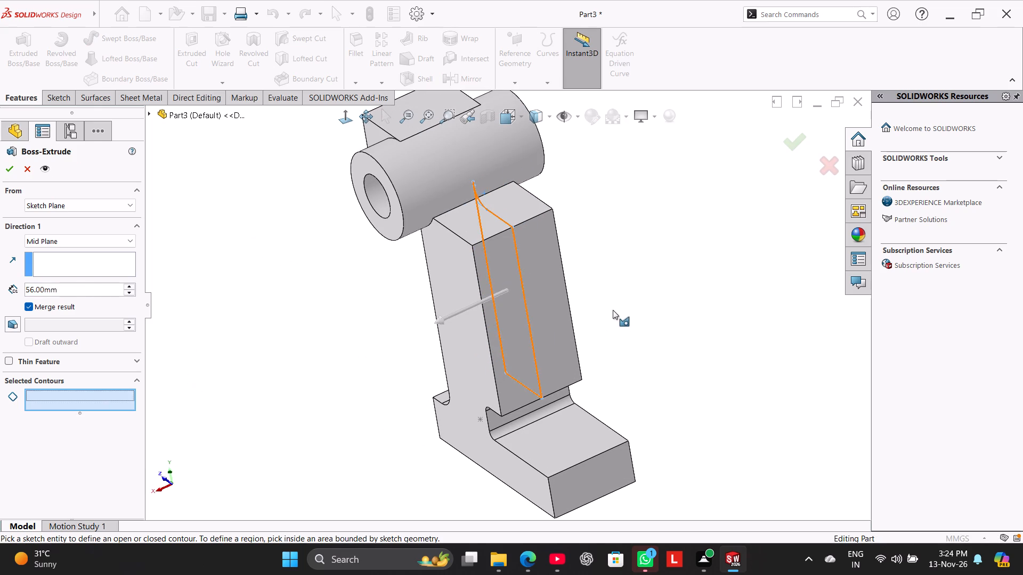
{"action": "left_click", "coordinate": [504, 252]}
Add the small region beneath the concave arc to the selected contours and finish the boss extrude.
{"action": "middle_click_drag", "start_coordinate": [323, 279], "coordinate": [356, 240]}
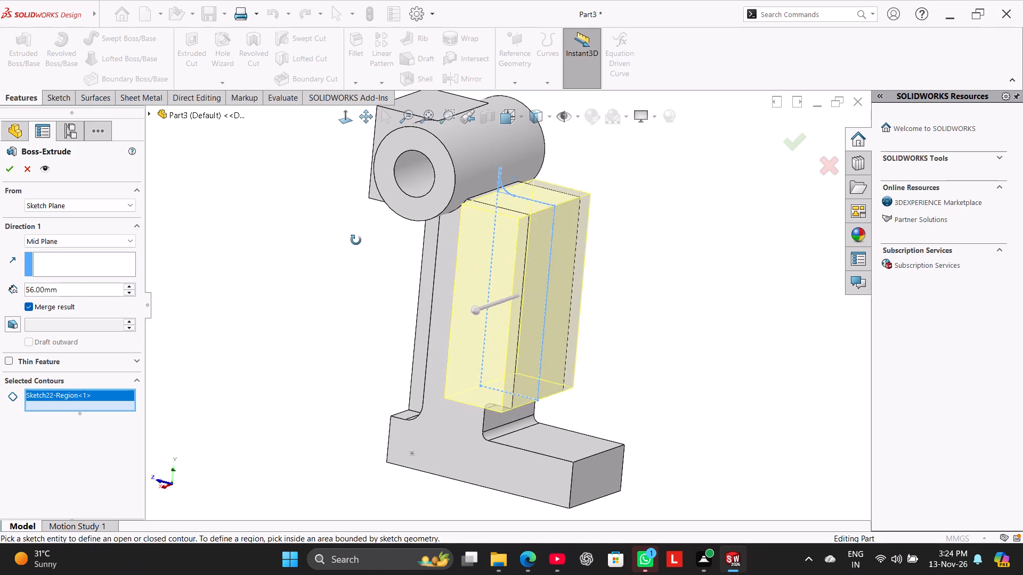
{"action": "middle_click_drag", "start_coordinate": [356, 240], "coordinate": [355, 261]}
{"action": "scroll", "coordinate": [494, 242], "scroll_direction": "down", "scroll_amount": 7}
{"action": "scroll", "coordinate": [534, 169], "scroll_direction": "up", "scroll_amount": 2}
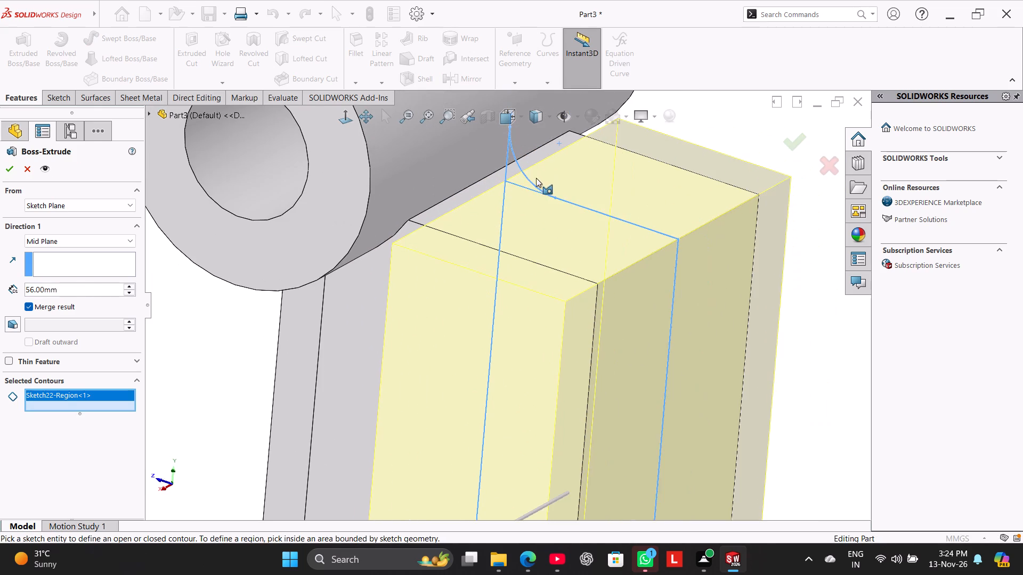
{"action": "left_click", "coordinate": [510, 193]}
{"action": "scroll", "coordinate": [523, 261], "scroll_direction": "up", "scroll_amount": 3}
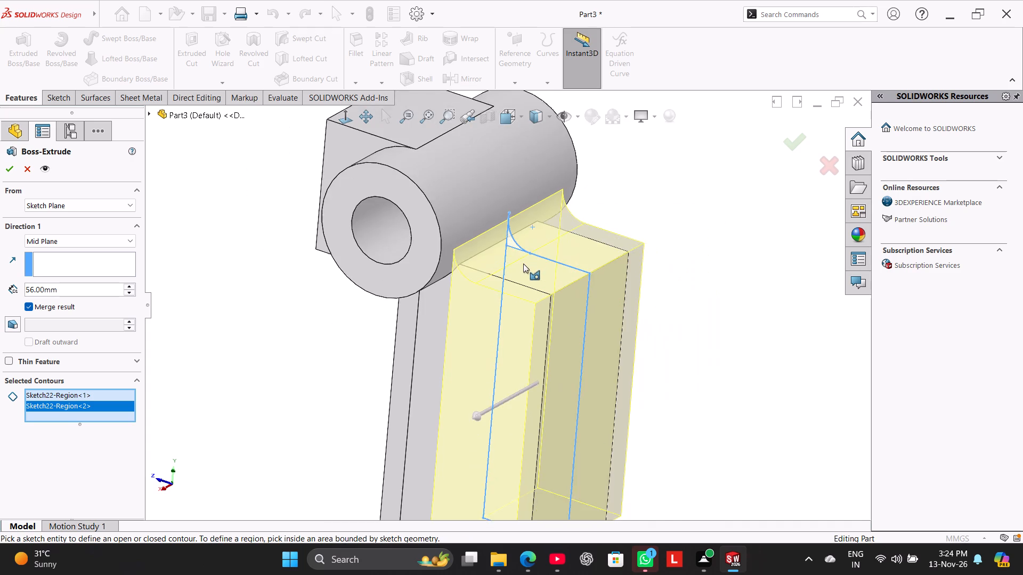
{"action": "scroll", "coordinate": [523, 264], "scroll_direction": "up", "scroll_amount": 2}
{"action": "left_click", "coordinate": [13, 173]}
{"action": "left_click", "coordinate": [223, 196]}
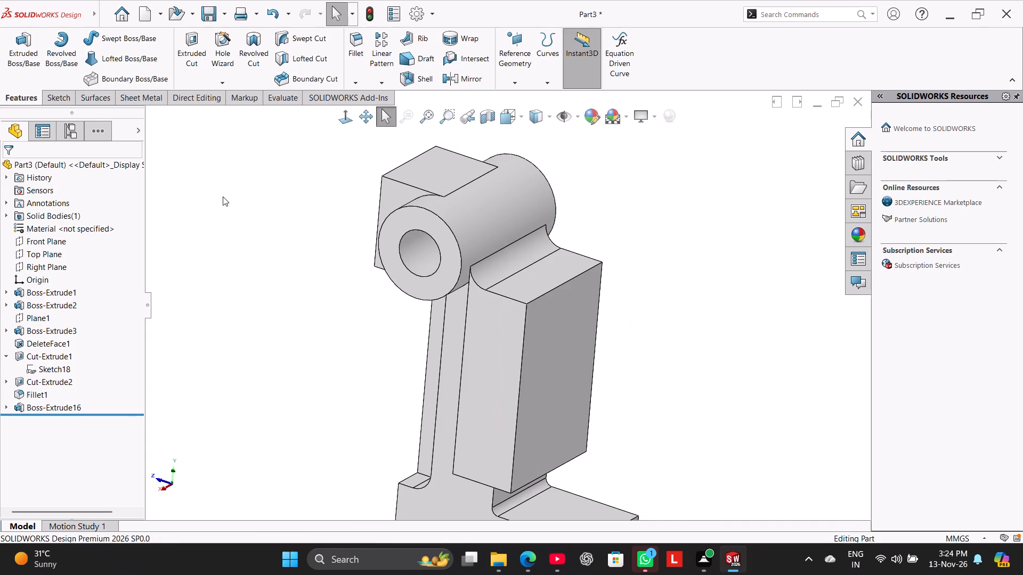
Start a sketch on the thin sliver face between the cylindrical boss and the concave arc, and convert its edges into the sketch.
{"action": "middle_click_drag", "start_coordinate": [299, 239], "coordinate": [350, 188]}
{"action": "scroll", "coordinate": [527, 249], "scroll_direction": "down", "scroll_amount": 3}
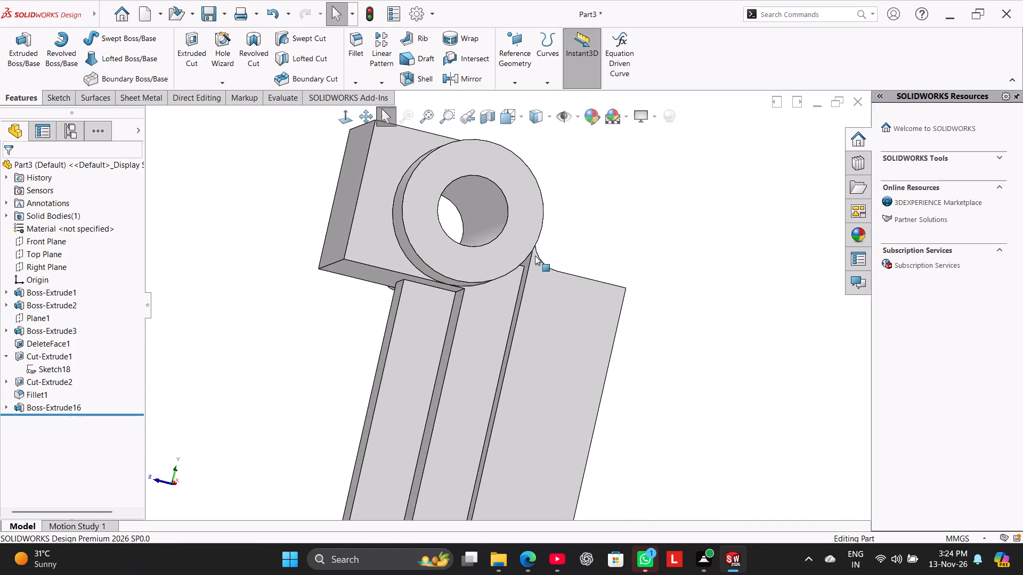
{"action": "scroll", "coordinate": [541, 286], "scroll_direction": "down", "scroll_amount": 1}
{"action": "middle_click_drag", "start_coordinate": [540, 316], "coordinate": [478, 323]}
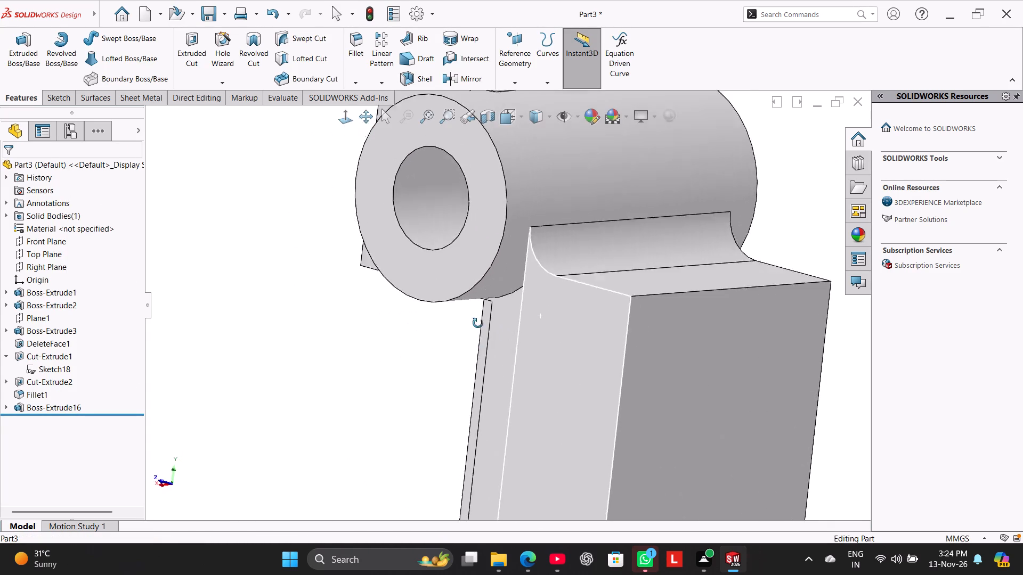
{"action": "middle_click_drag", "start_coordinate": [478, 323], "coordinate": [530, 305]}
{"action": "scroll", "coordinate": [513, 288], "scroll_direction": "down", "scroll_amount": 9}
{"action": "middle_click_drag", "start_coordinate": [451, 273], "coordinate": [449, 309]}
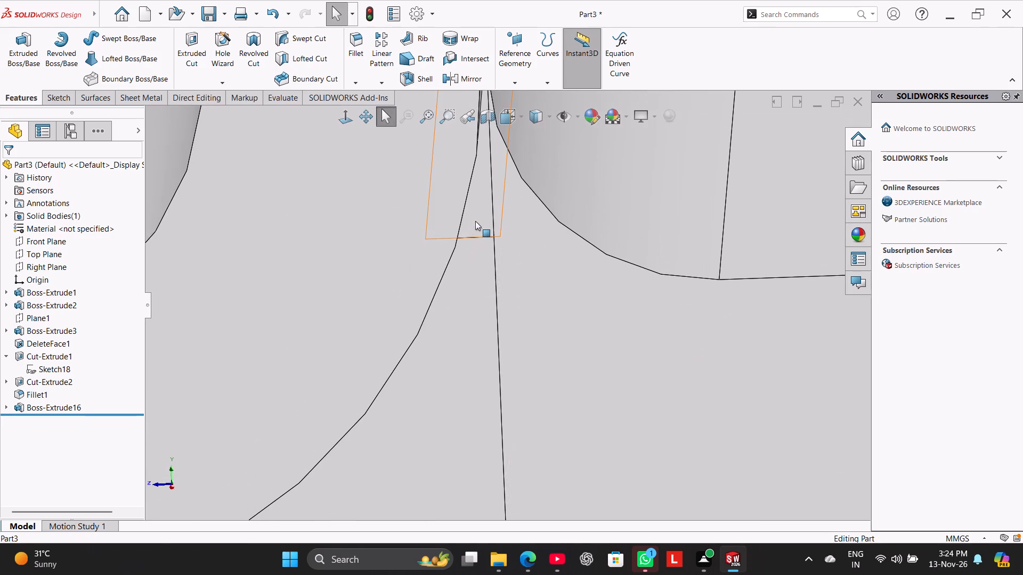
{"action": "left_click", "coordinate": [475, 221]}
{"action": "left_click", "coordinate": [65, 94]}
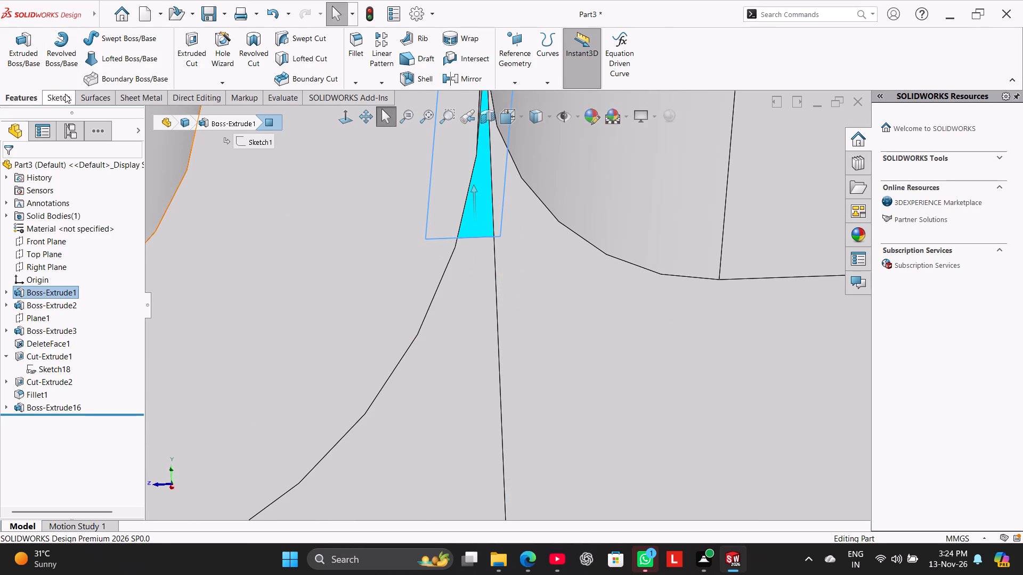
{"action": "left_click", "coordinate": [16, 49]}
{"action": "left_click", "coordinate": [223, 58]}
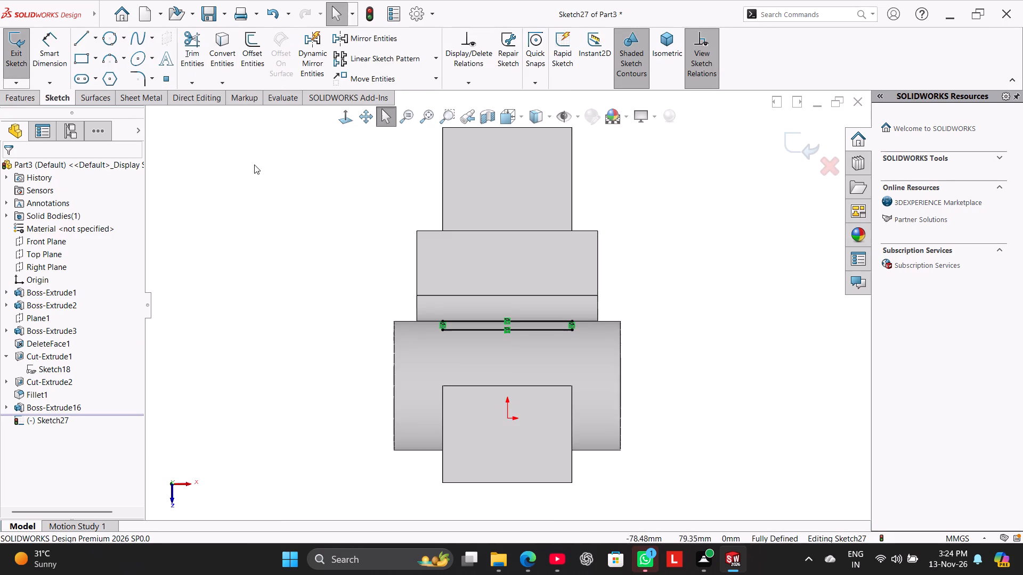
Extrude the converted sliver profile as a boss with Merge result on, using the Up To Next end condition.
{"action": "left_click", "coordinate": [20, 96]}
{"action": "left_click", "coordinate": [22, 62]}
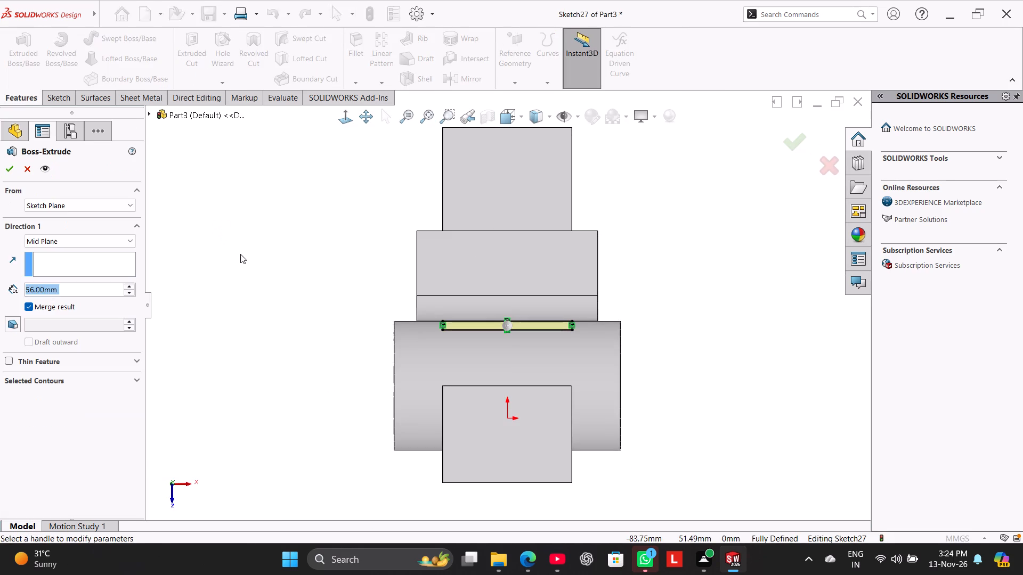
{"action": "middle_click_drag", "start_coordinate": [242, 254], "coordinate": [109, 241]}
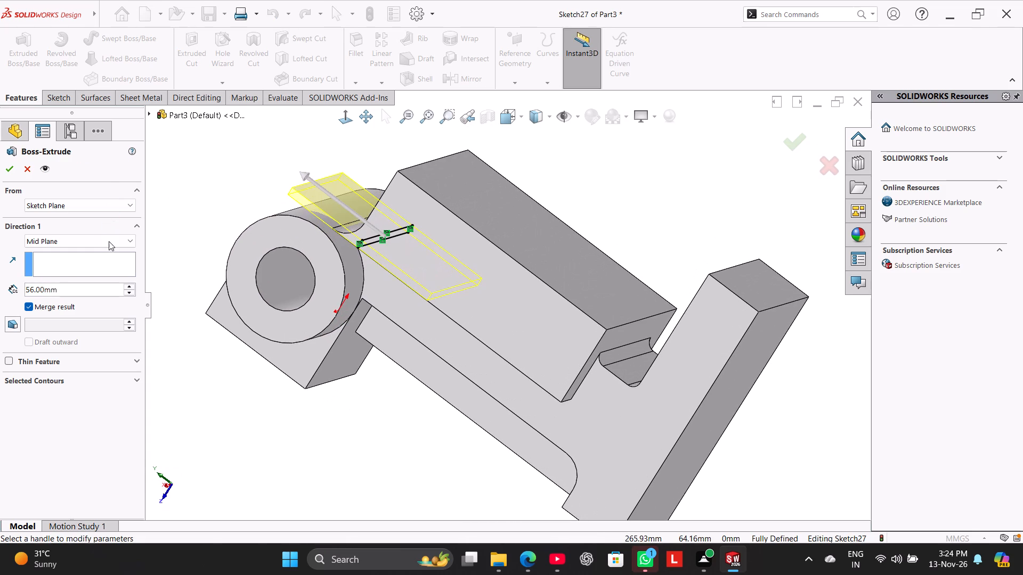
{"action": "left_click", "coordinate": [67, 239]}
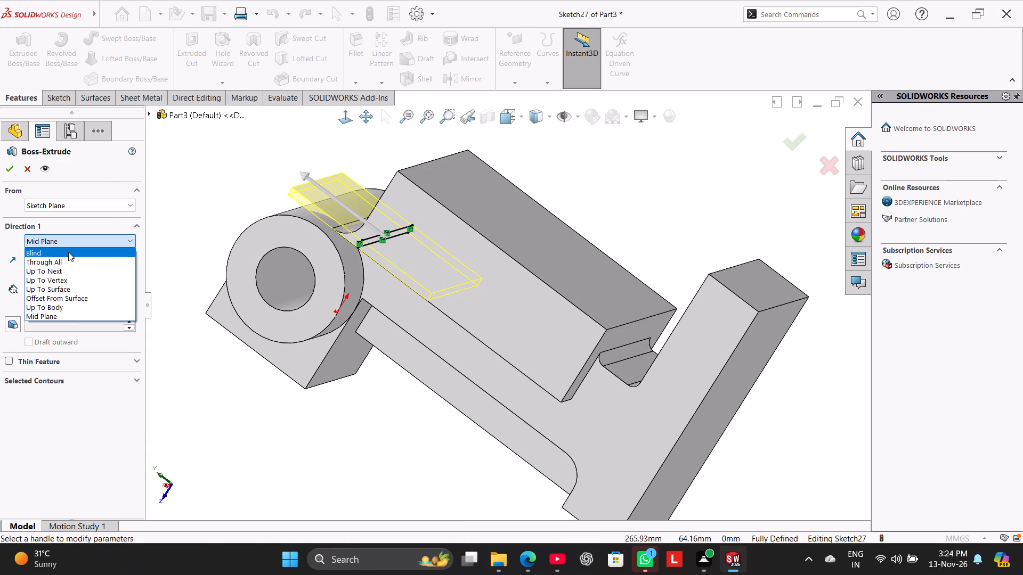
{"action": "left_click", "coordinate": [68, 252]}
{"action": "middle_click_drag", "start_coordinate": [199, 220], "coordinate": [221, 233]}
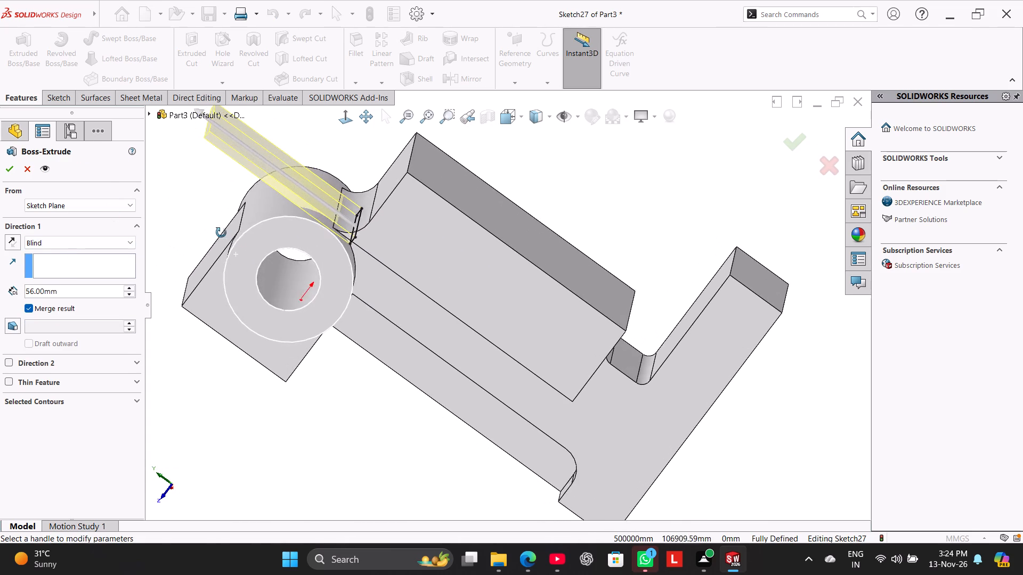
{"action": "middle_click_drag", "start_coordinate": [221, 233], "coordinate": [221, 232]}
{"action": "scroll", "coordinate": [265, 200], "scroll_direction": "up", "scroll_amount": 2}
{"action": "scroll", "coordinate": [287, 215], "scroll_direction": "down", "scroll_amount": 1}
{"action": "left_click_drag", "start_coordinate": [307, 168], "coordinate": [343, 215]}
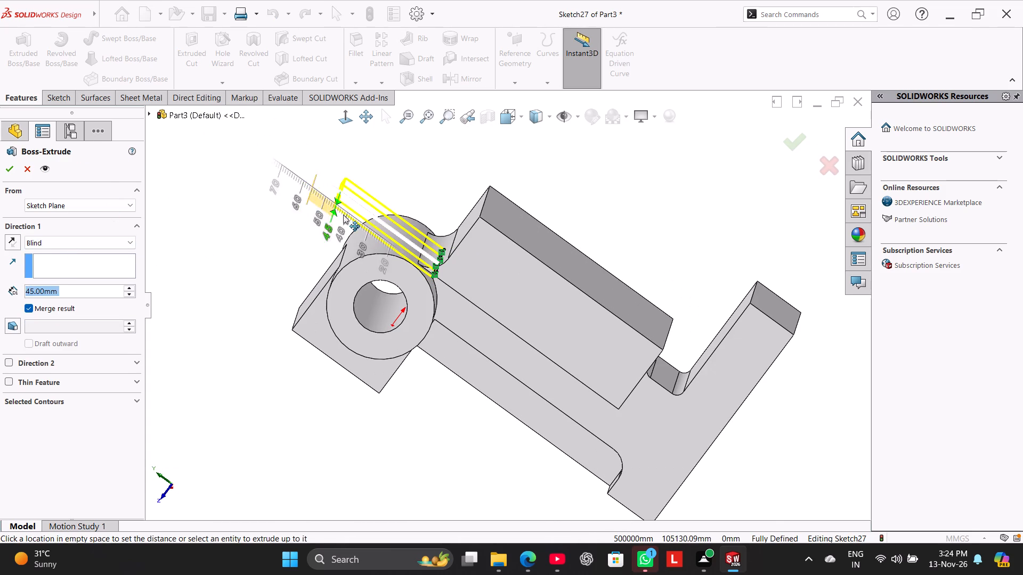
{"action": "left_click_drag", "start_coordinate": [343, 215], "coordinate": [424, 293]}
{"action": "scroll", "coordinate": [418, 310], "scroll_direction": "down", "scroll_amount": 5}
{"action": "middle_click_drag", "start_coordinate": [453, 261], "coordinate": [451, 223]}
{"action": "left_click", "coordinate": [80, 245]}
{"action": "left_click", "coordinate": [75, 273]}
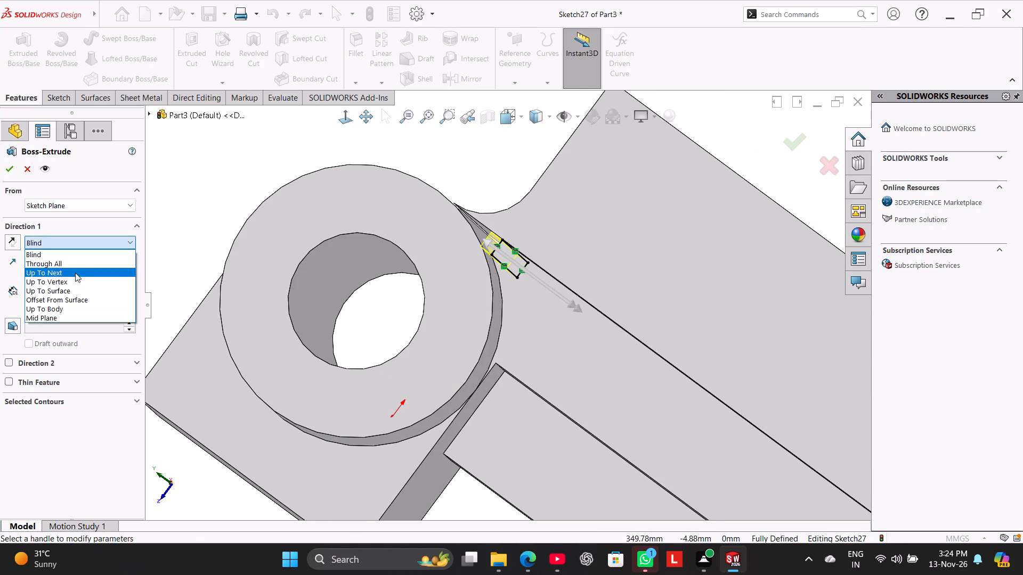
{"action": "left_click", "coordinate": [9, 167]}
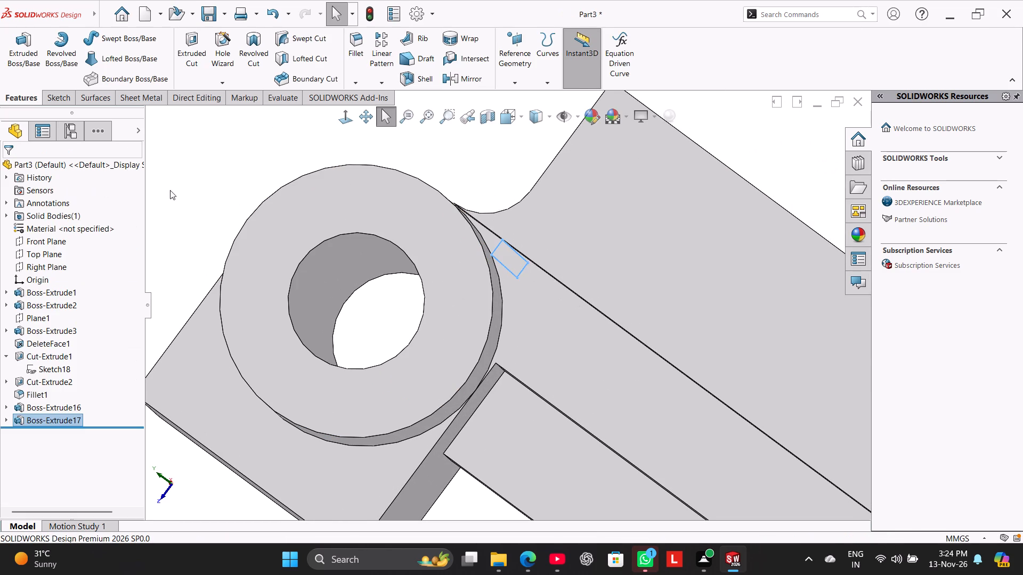
Examine the junction between the cylindrical boss, the small filler extrusion and the rear block's concave arc from several angles.
{"action": "left_click", "coordinate": [220, 177]}
{"action": "scroll", "coordinate": [519, 204], "scroll_direction": "down", "scroll_amount": 3}
{"action": "middle_click_drag", "start_coordinate": [457, 197], "coordinate": [460, 232]}
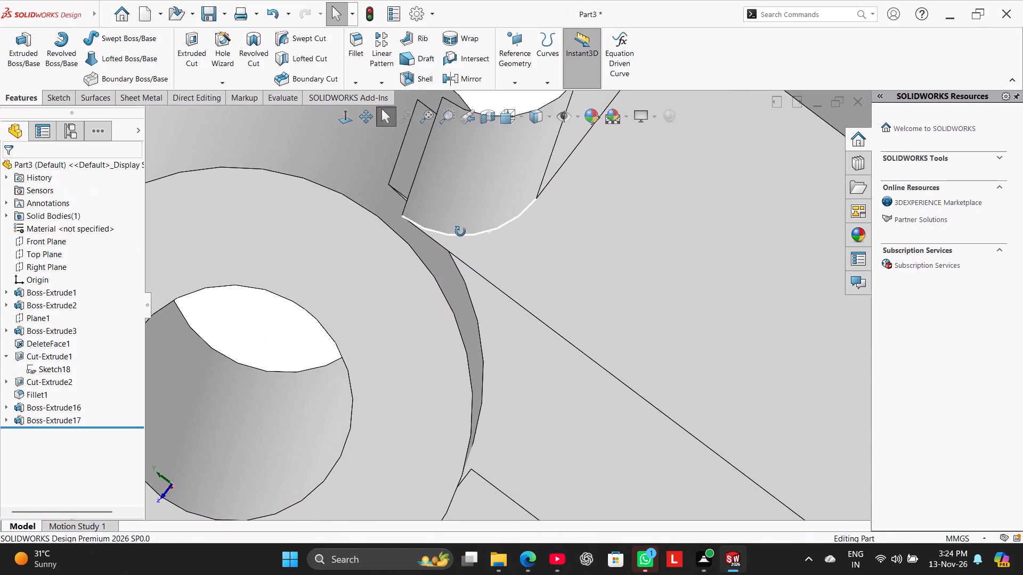
{"action": "middle_click_drag", "start_coordinate": [460, 232], "coordinate": [461, 213]}
{"action": "scroll", "coordinate": [453, 199], "scroll_direction": "down", "scroll_amount": 7}
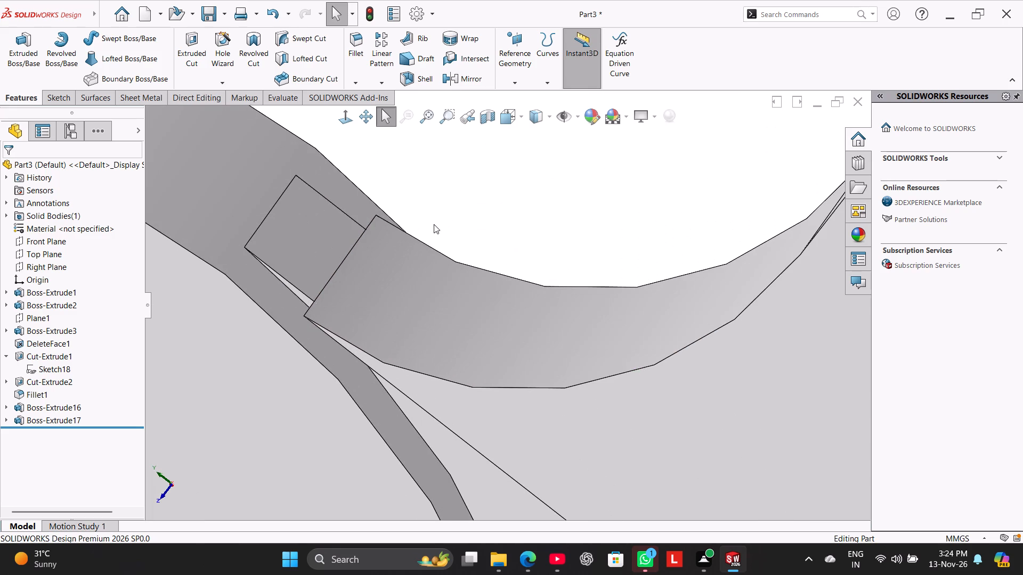
{"action": "middle_click_drag", "start_coordinate": [348, 295], "coordinate": [352, 298]}
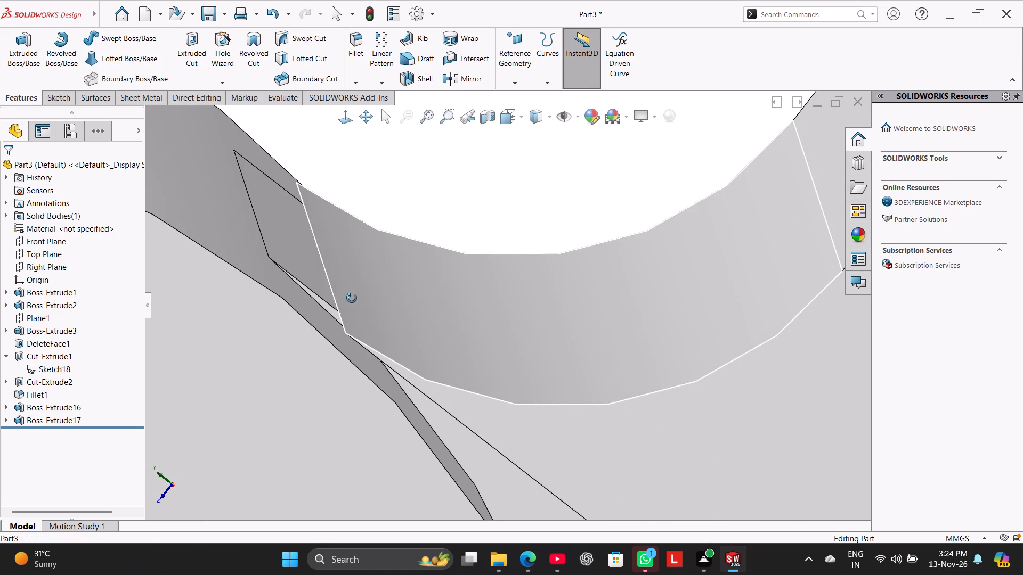
{"action": "middle_click_drag", "start_coordinate": [352, 298], "coordinate": [345, 284]}
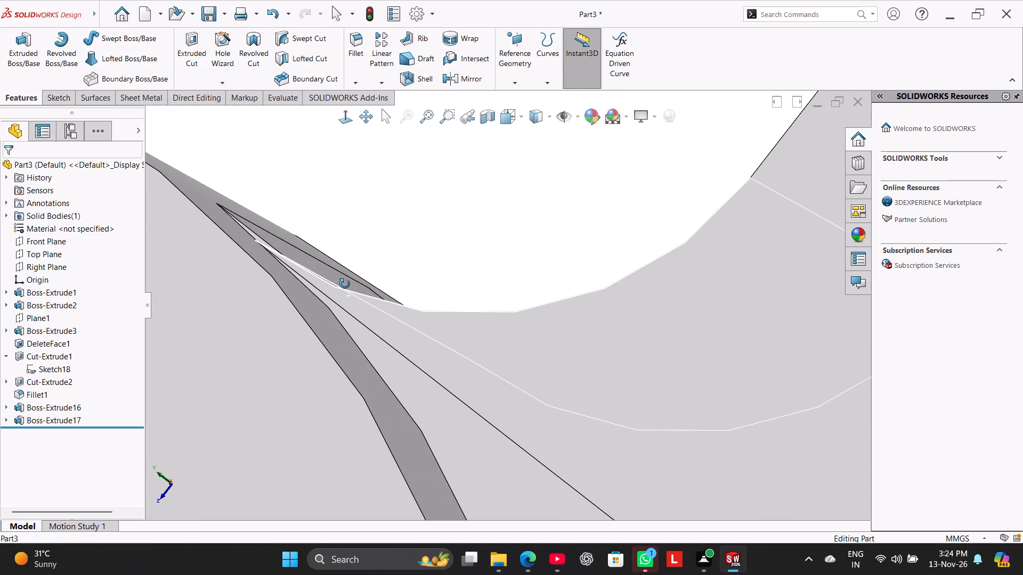
{"action": "middle_click_drag", "start_coordinate": [345, 284], "coordinate": [344, 307]}
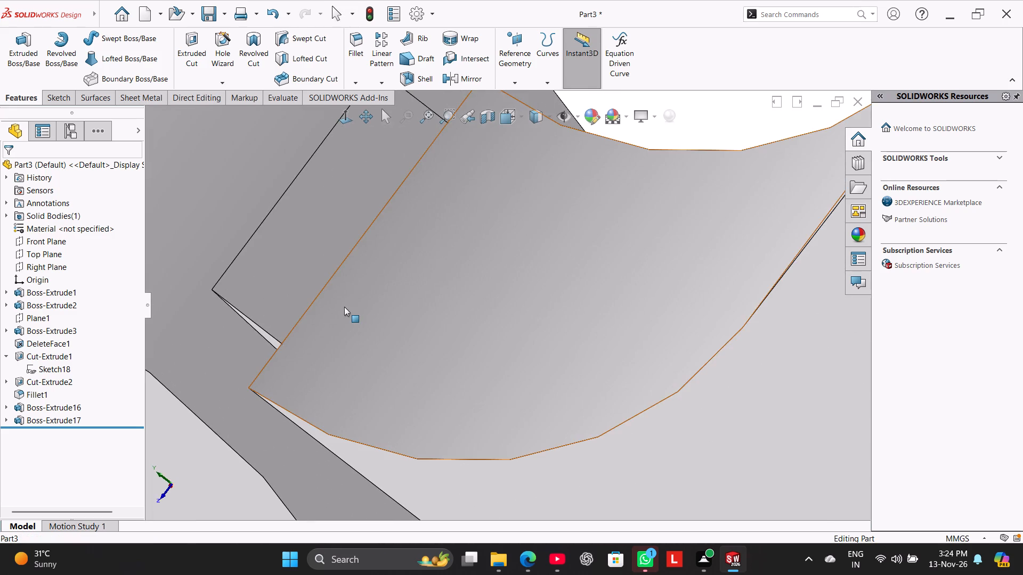
{"action": "scroll", "coordinate": [357, 309], "scroll_direction": "up", "scroll_amount": 15}
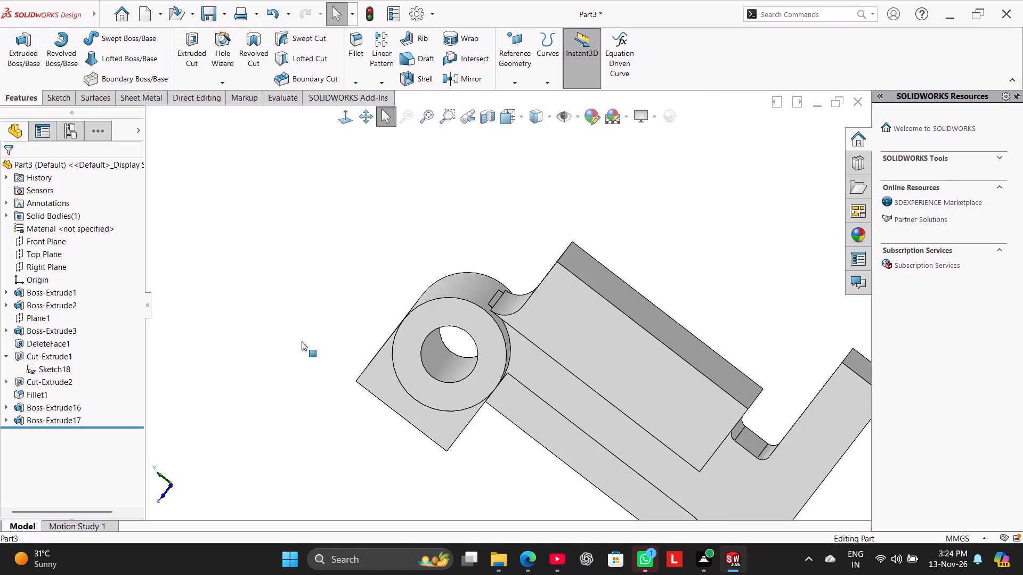
{"action": "right_click_drag", "start_coordinate": [278, 336], "coordinate": [381, 261]}
{"action": "middle_click_drag", "start_coordinate": [414, 303], "coordinate": [346, 245]}
{"action": "scroll", "coordinate": [435, 227], "scroll_direction": "down", "scroll_amount": 8}
{"action": "scroll", "coordinate": [561, 276], "scroll_direction": "down", "scroll_amount": 3}
{"action": "middle_click_drag", "start_coordinate": [605, 279], "coordinate": [625, 260]}
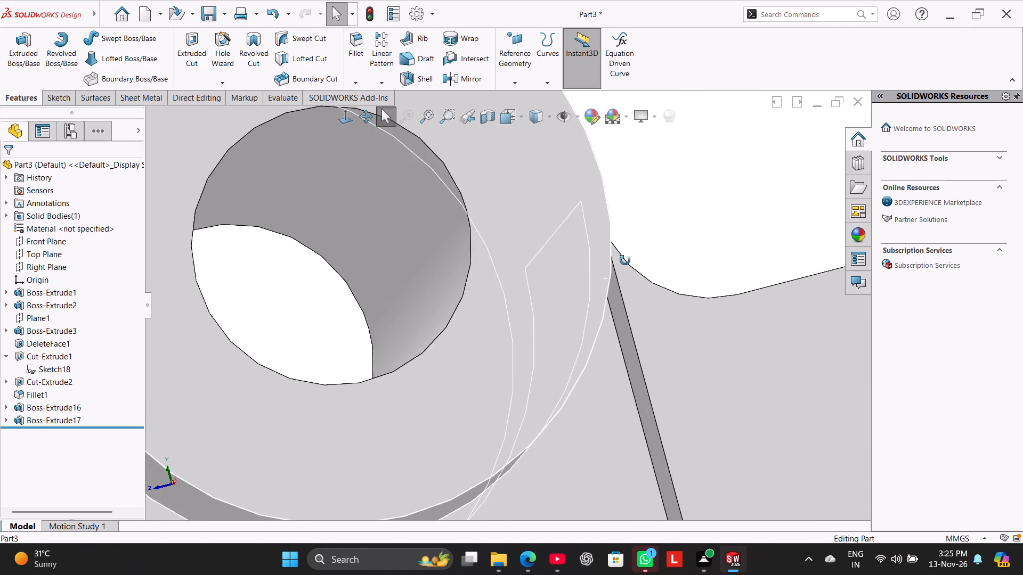
{"action": "middle_click_drag", "start_coordinate": [625, 260], "coordinate": [615, 247]}
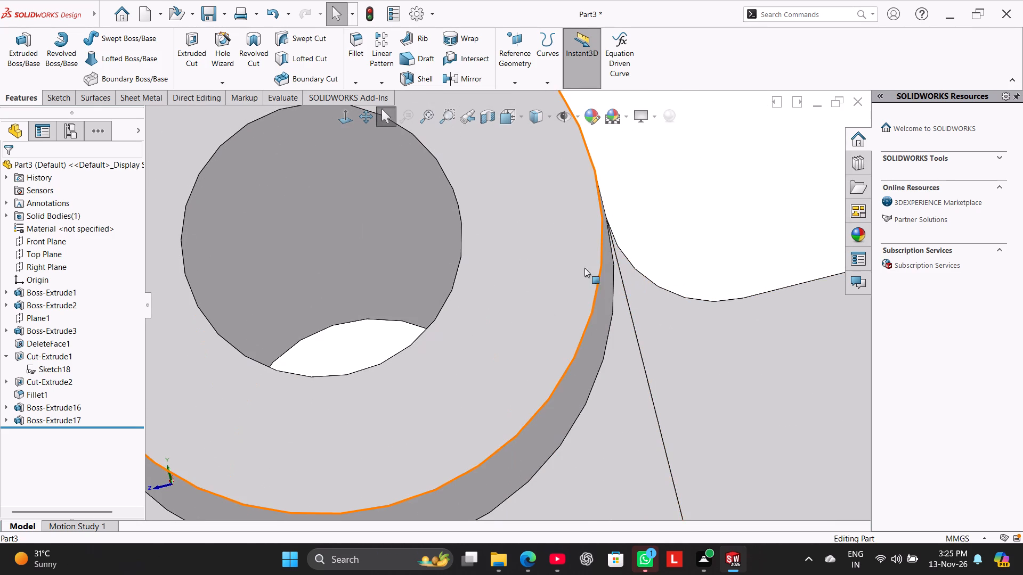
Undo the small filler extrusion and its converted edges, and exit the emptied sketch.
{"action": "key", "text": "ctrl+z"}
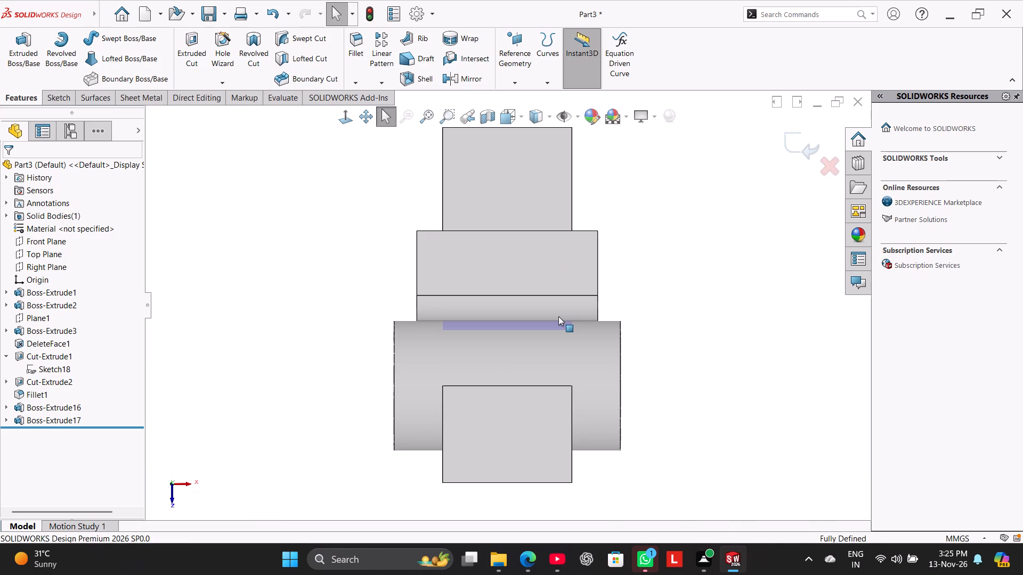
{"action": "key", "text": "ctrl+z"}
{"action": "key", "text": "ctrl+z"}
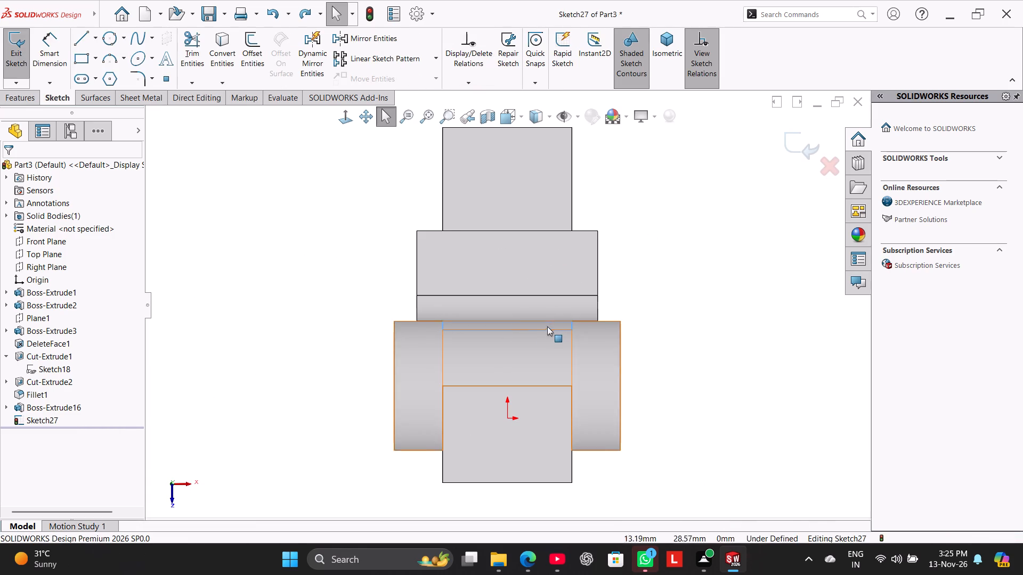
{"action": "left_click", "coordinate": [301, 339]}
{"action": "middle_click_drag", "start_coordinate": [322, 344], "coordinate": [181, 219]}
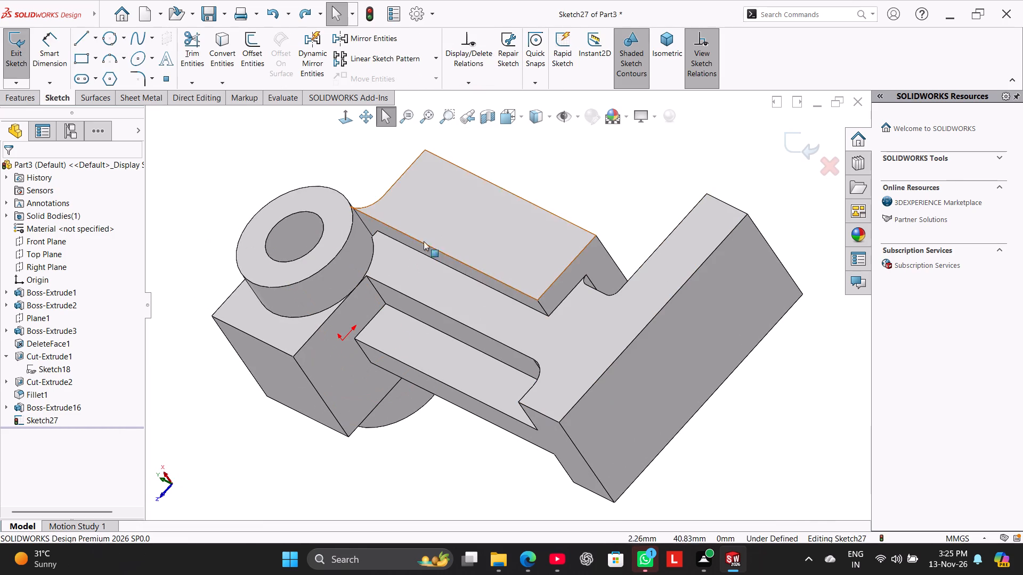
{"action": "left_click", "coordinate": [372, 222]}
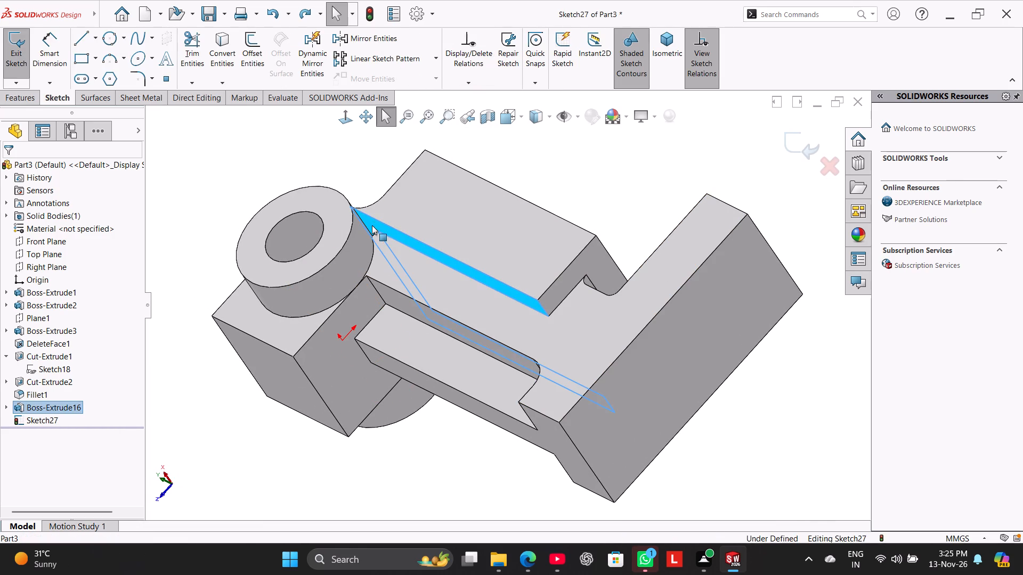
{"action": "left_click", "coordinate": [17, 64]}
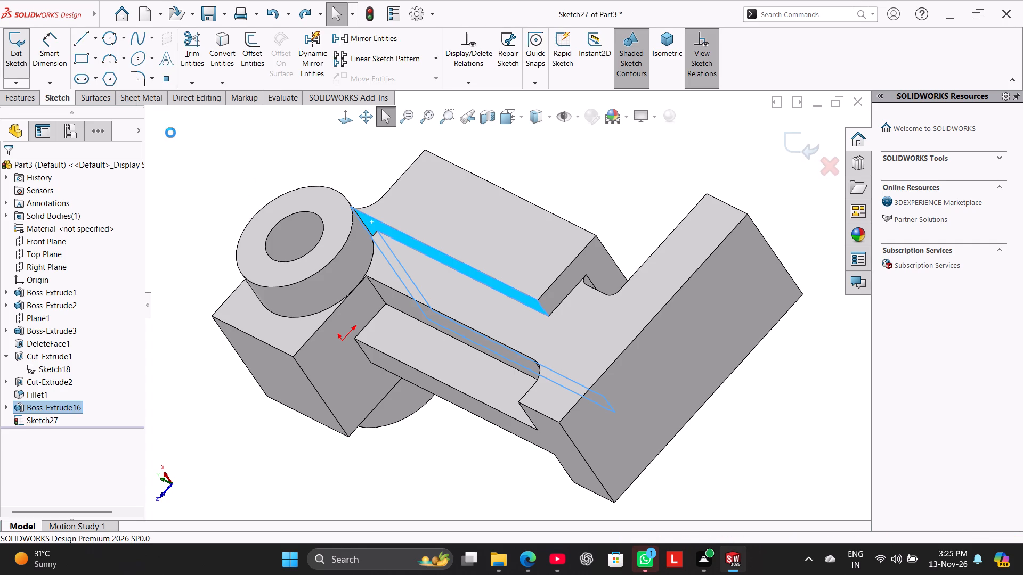
Start a sketch on the rear block's inner face beside the upright web and convert the face's outline into the sketch.
{"action": "left_click", "coordinate": [384, 229]}
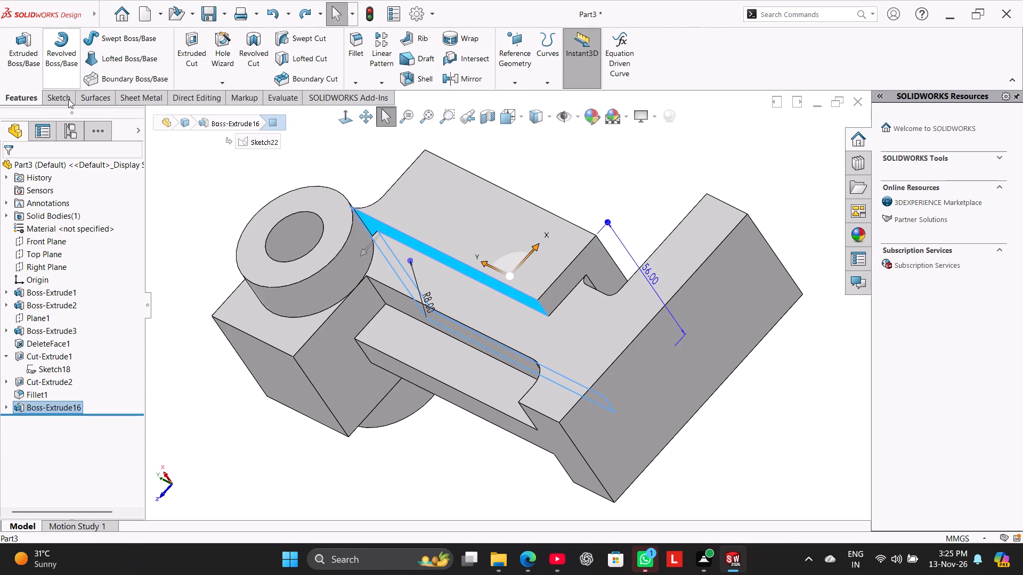
{"action": "left_click", "coordinate": [70, 99]}
{"action": "left_click", "coordinate": [13, 54]}
{"action": "left_click", "coordinate": [220, 55]}
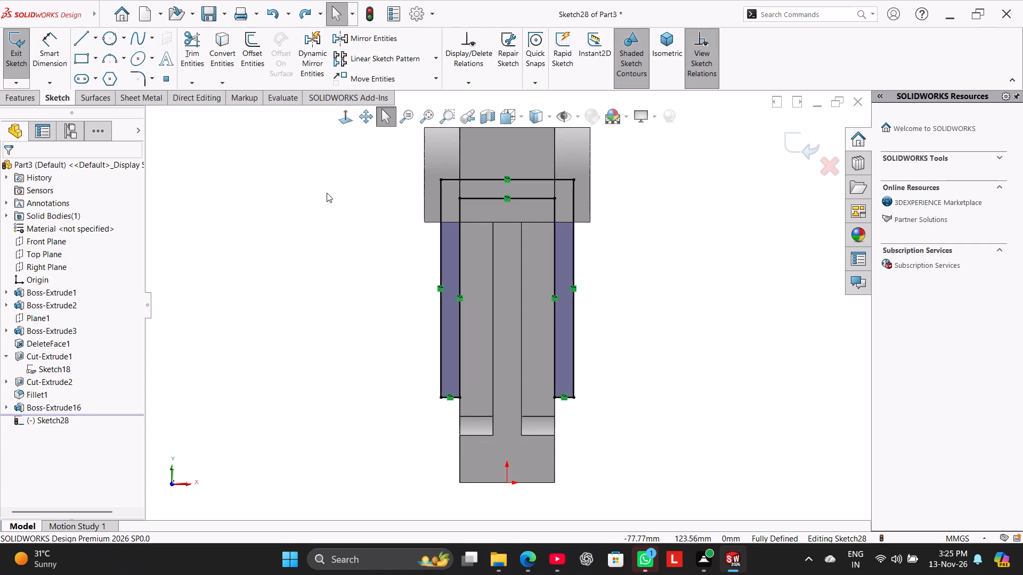
Extrude the converted face outline as a Blind boss 7 mm deep toward the cylindrical boss, with Merge result on.
{"action": "middle_click_drag", "start_coordinate": [327, 193], "coordinate": [220, 230]}
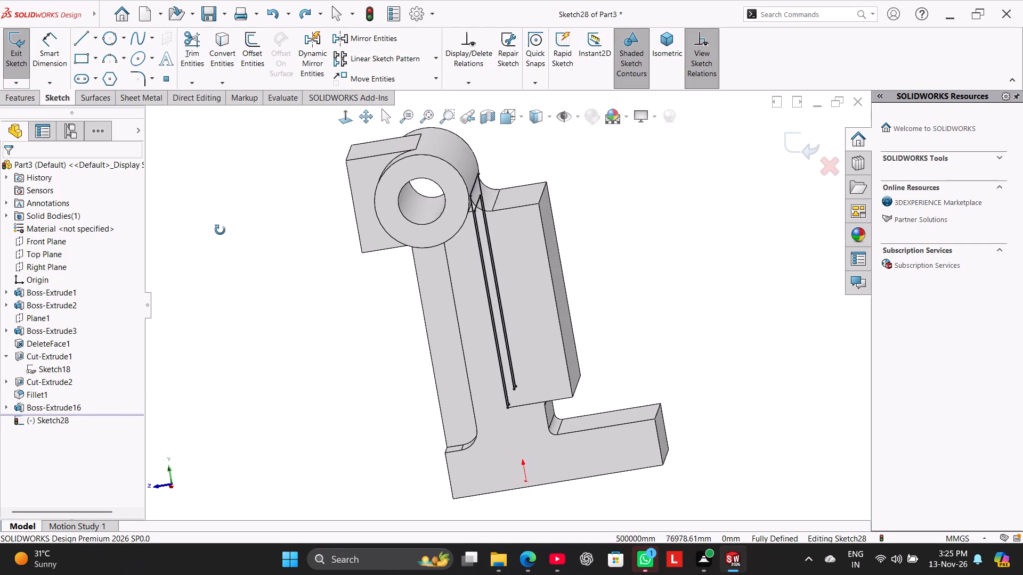
{"action": "middle_click_drag", "start_coordinate": [220, 230], "coordinate": [227, 213]}
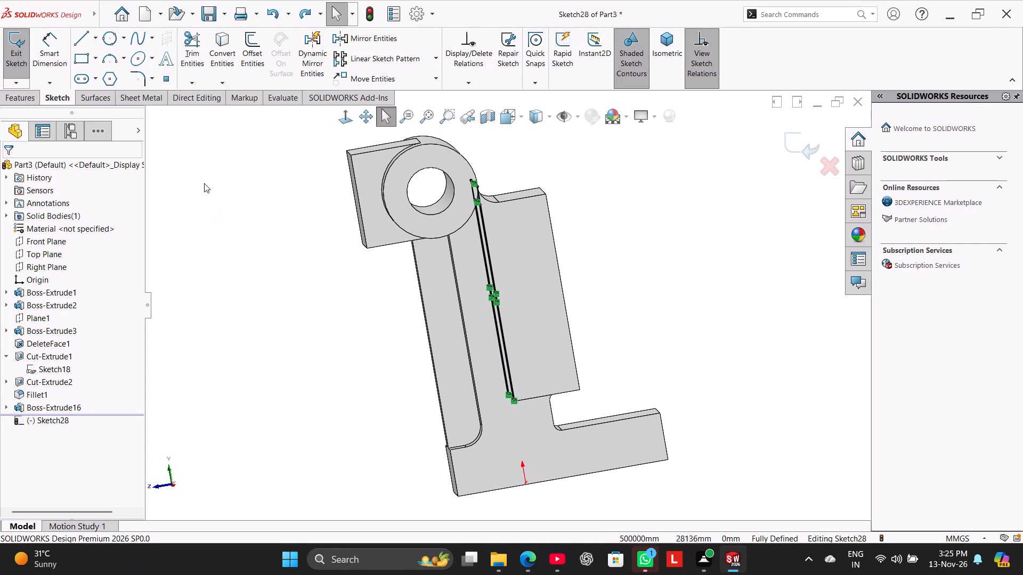
{"action": "left_click", "coordinate": [21, 95]}
{"action": "left_click", "coordinate": [22, 61]}
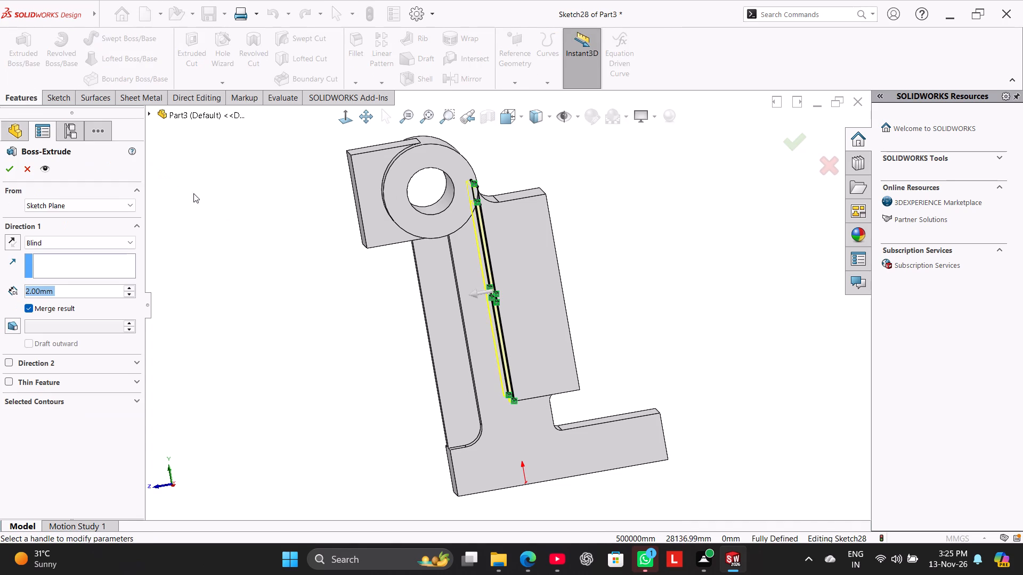
{"action": "left_click", "coordinate": [54, 245]}
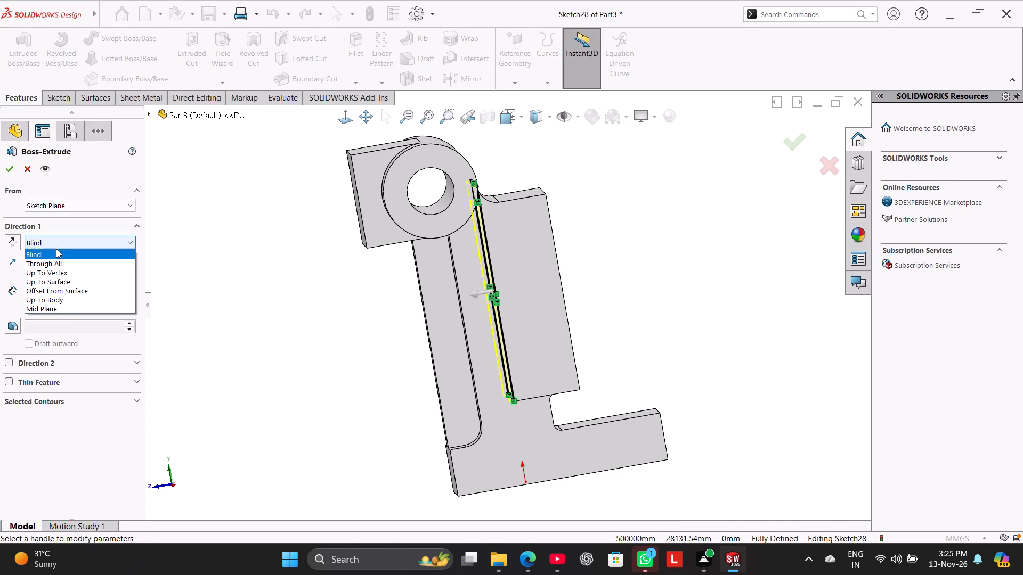
{"action": "left_click", "coordinate": [63, 261]}
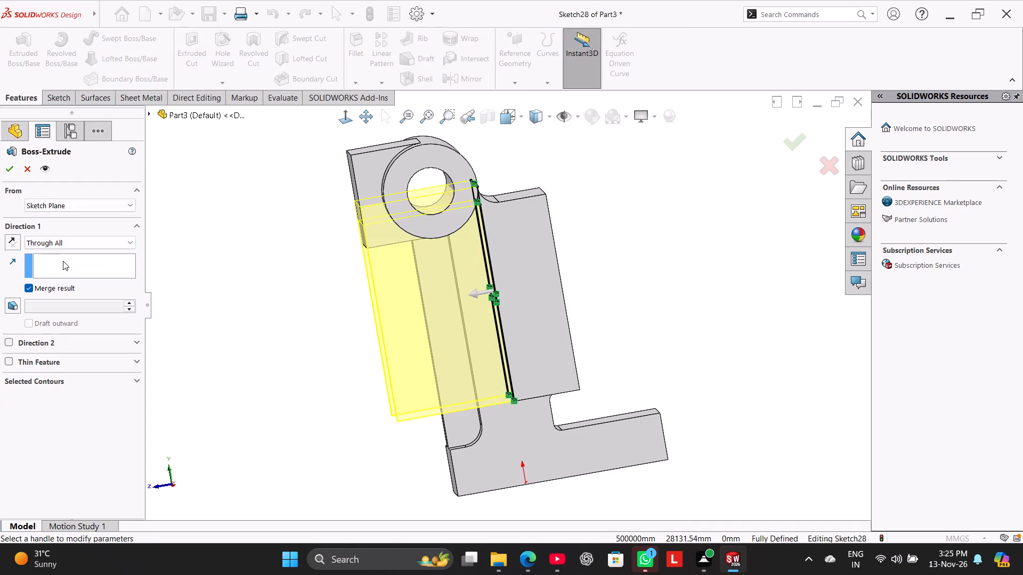
{"action": "left_click", "coordinate": [62, 248]}
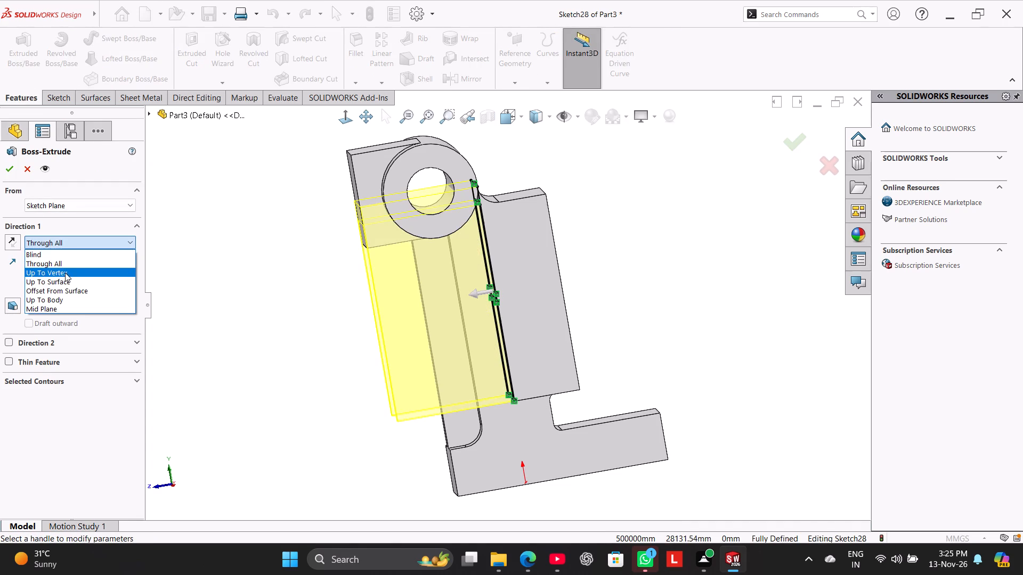
{"action": "left_click", "coordinate": [65, 299]}
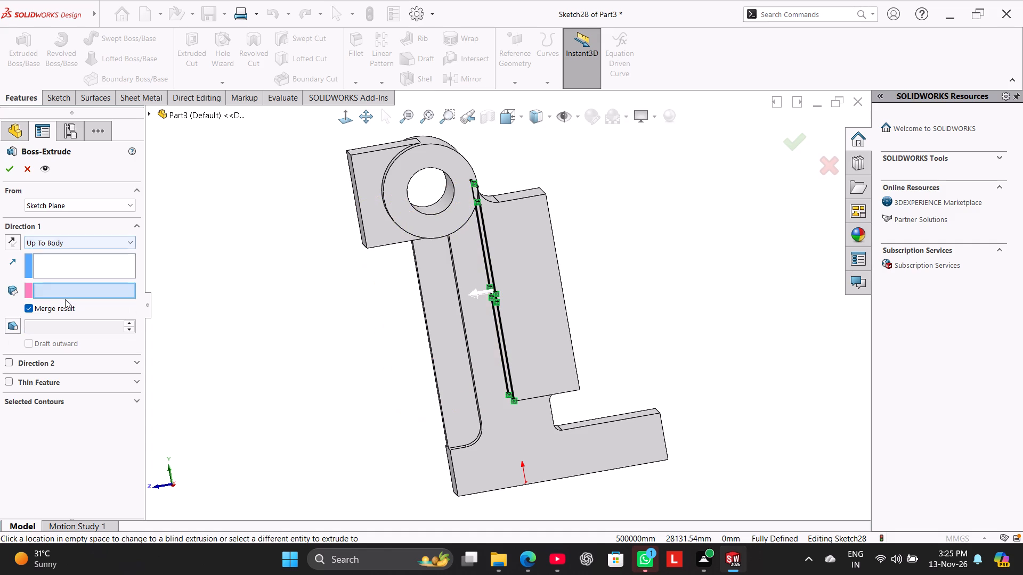
{"action": "middle_click_drag", "start_coordinate": [239, 309], "coordinate": [229, 307]}
{"action": "scroll", "coordinate": [450, 283], "scroll_direction": "down", "scroll_amount": 6}
{"action": "middle_click_drag", "start_coordinate": [306, 311], "coordinate": [316, 308]}
{"action": "left_click", "coordinate": [98, 246]}
{"action": "left_click", "coordinate": [94, 253]}
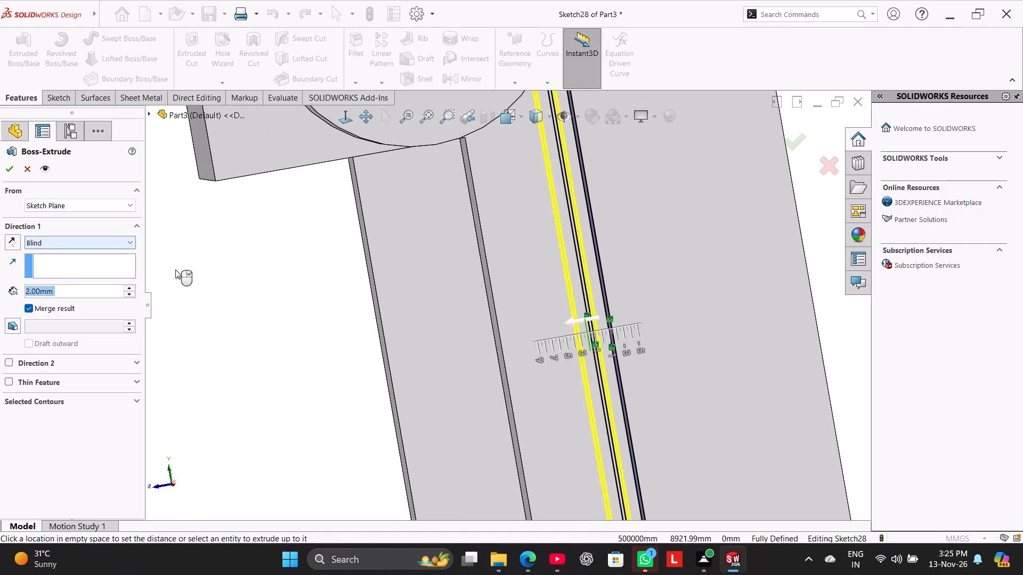
{"action": "left_click", "coordinate": [545, 330]}
{"action": "scroll", "coordinate": [306, 342], "scroll_direction": "up", "scroll_amount": 4}
{"action": "middle_click_drag", "start_coordinate": [306, 342], "coordinate": [285, 355]}
{"action": "left_click", "coordinate": [3, 166]}
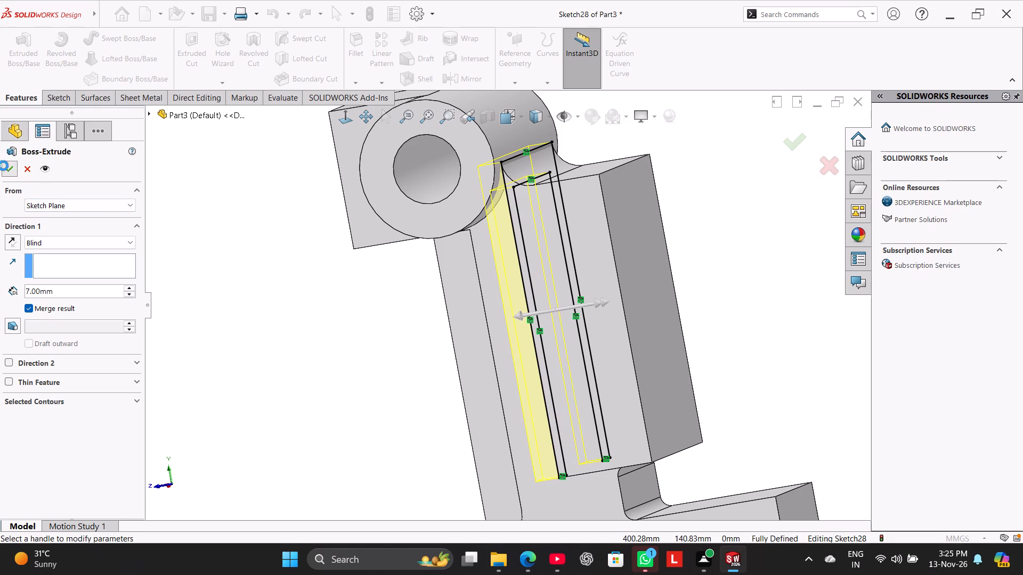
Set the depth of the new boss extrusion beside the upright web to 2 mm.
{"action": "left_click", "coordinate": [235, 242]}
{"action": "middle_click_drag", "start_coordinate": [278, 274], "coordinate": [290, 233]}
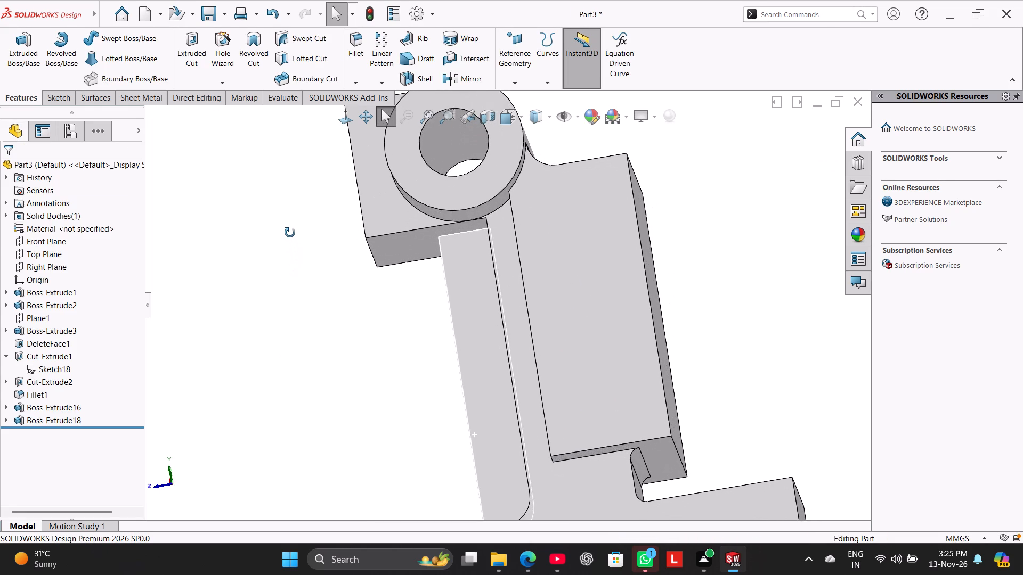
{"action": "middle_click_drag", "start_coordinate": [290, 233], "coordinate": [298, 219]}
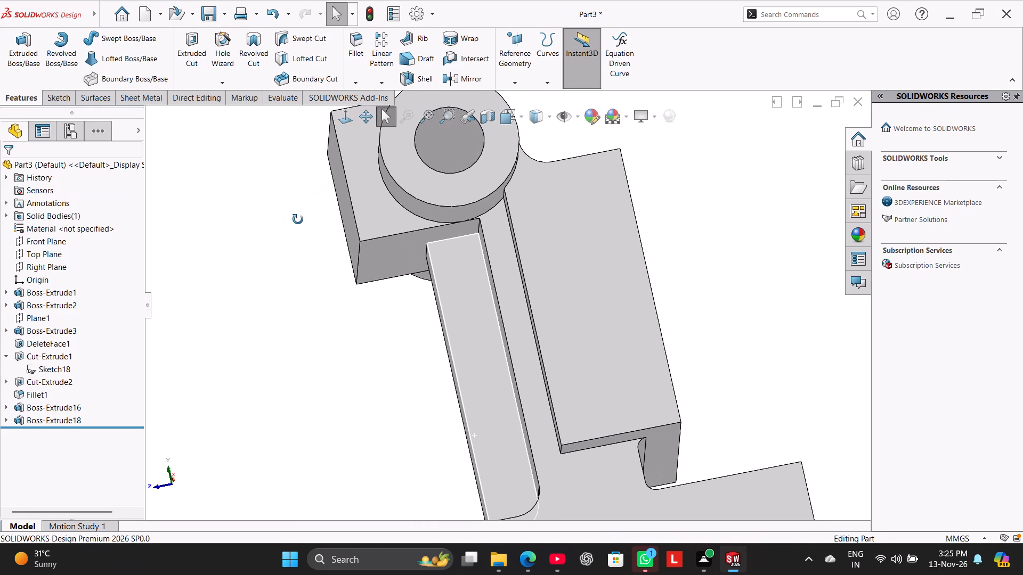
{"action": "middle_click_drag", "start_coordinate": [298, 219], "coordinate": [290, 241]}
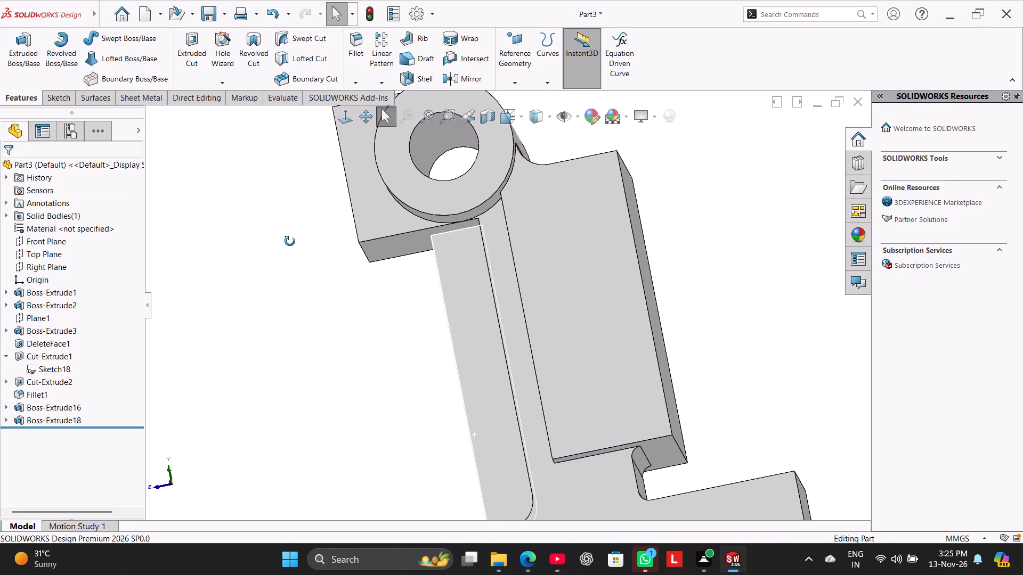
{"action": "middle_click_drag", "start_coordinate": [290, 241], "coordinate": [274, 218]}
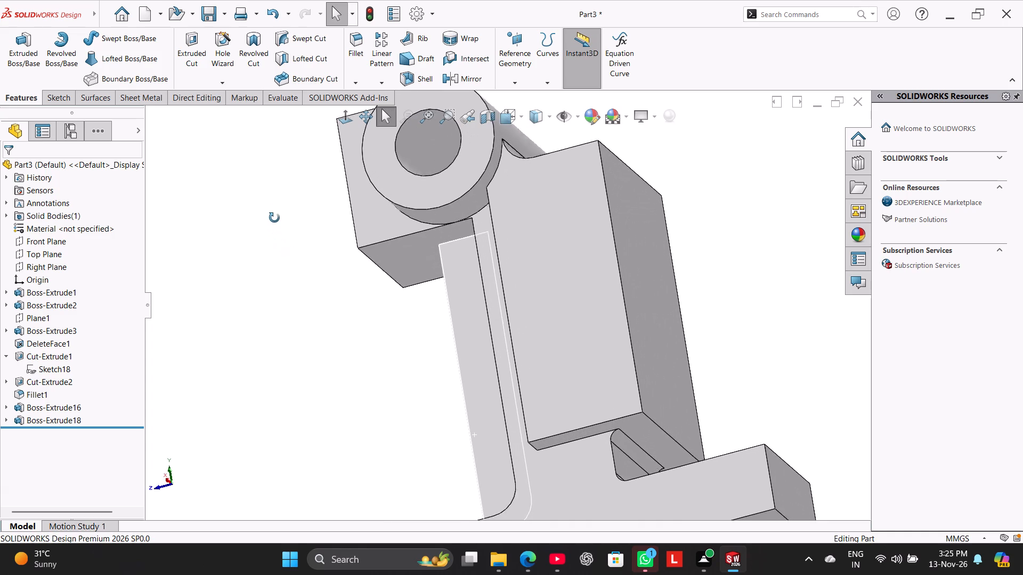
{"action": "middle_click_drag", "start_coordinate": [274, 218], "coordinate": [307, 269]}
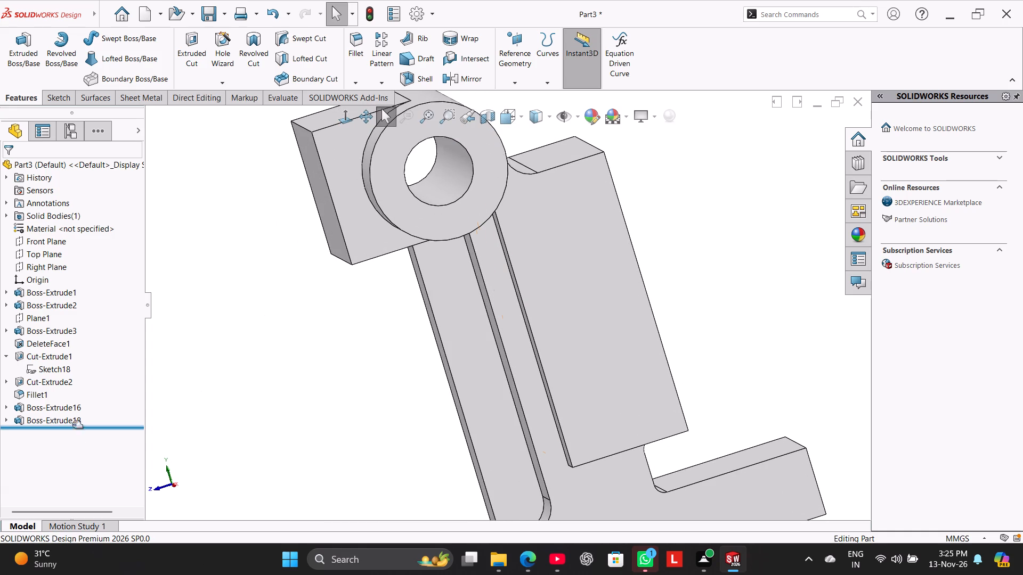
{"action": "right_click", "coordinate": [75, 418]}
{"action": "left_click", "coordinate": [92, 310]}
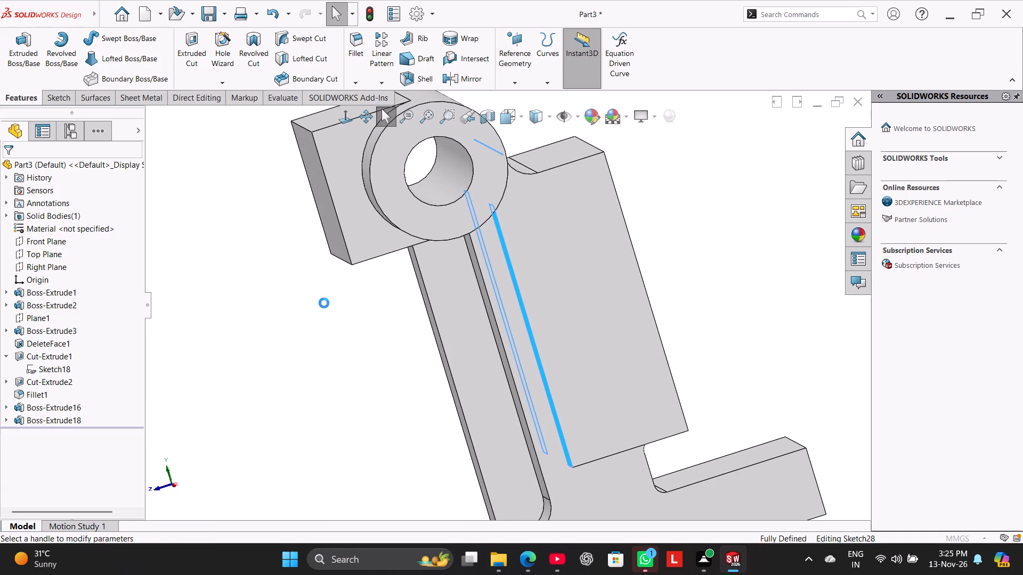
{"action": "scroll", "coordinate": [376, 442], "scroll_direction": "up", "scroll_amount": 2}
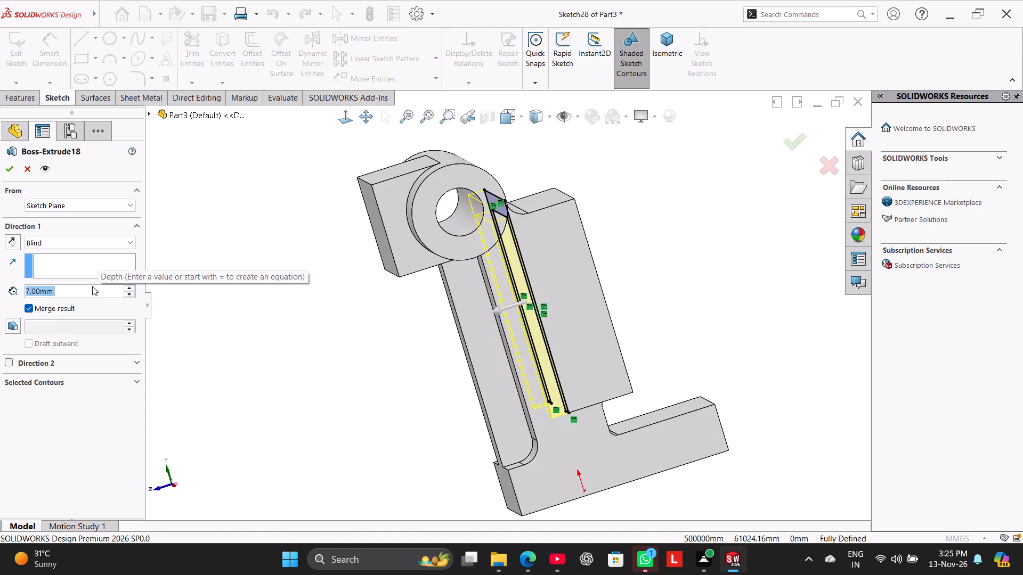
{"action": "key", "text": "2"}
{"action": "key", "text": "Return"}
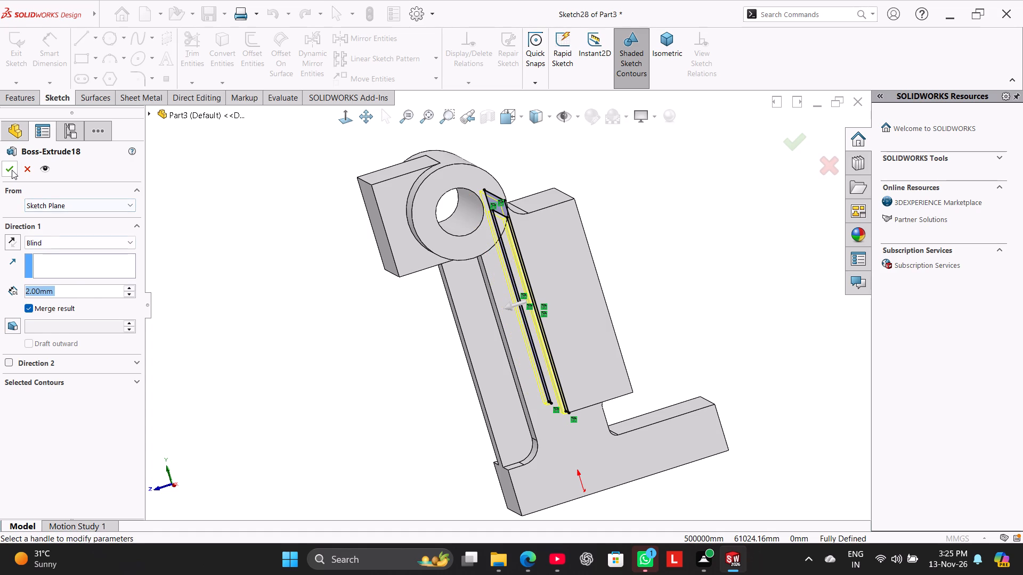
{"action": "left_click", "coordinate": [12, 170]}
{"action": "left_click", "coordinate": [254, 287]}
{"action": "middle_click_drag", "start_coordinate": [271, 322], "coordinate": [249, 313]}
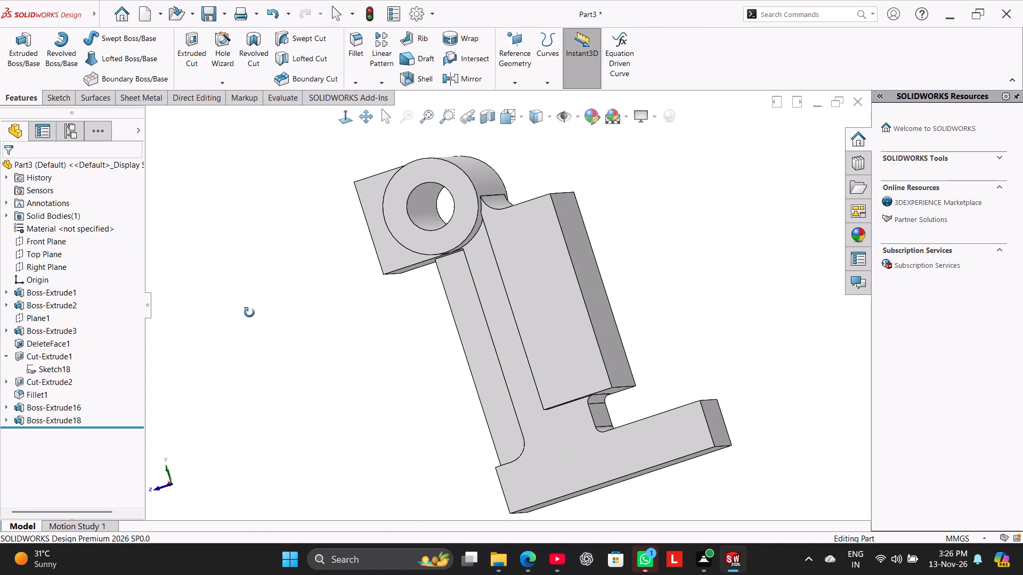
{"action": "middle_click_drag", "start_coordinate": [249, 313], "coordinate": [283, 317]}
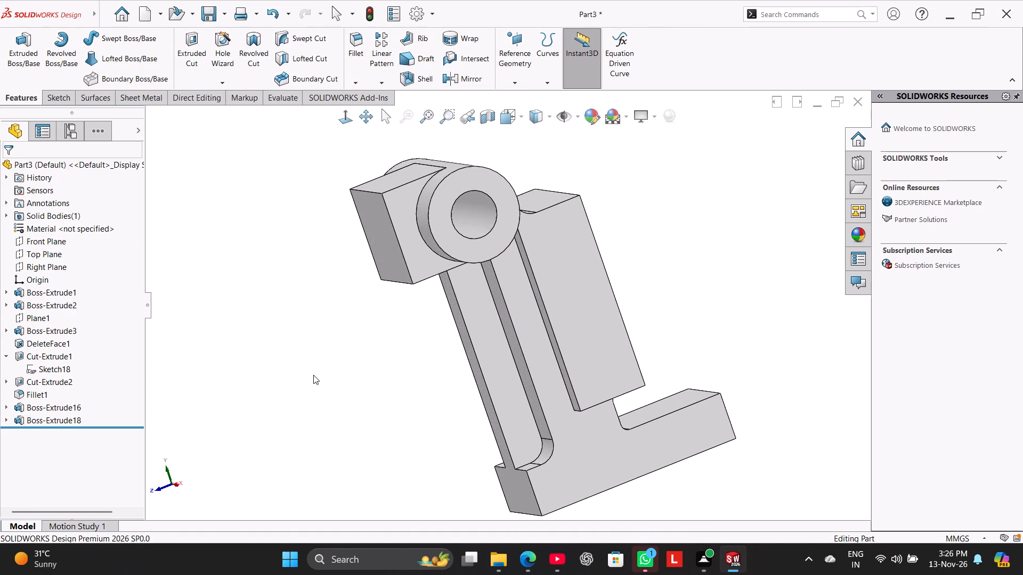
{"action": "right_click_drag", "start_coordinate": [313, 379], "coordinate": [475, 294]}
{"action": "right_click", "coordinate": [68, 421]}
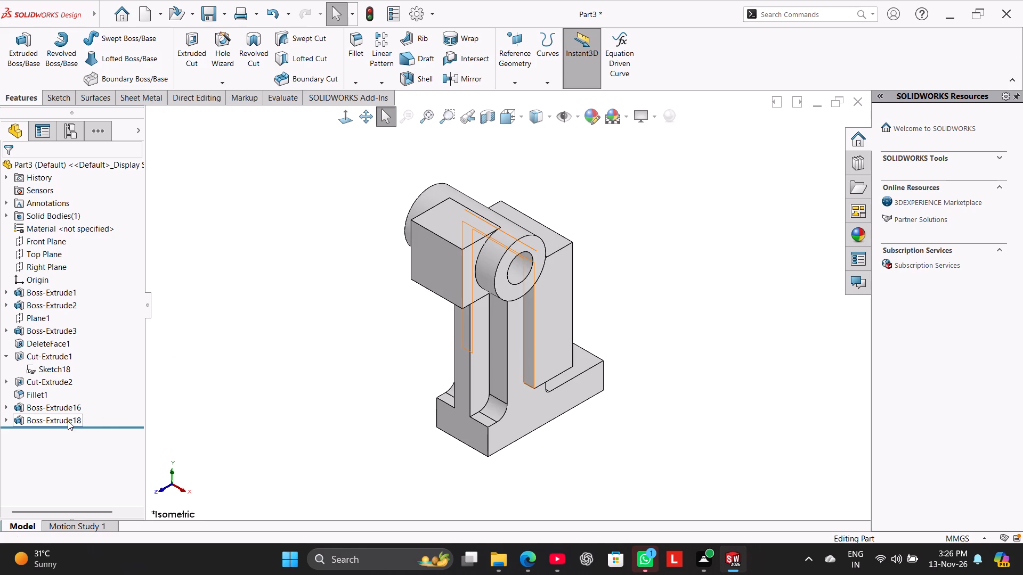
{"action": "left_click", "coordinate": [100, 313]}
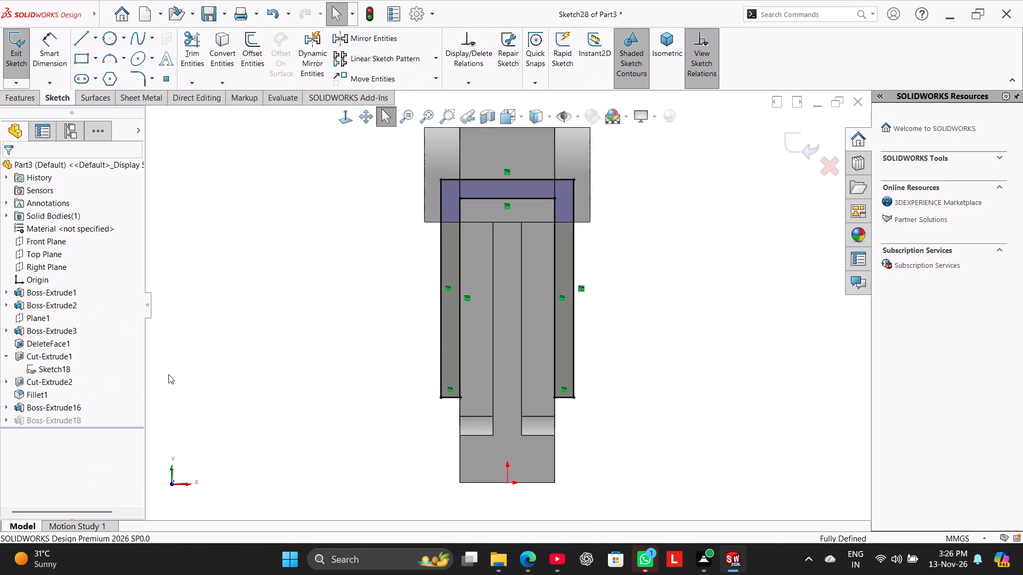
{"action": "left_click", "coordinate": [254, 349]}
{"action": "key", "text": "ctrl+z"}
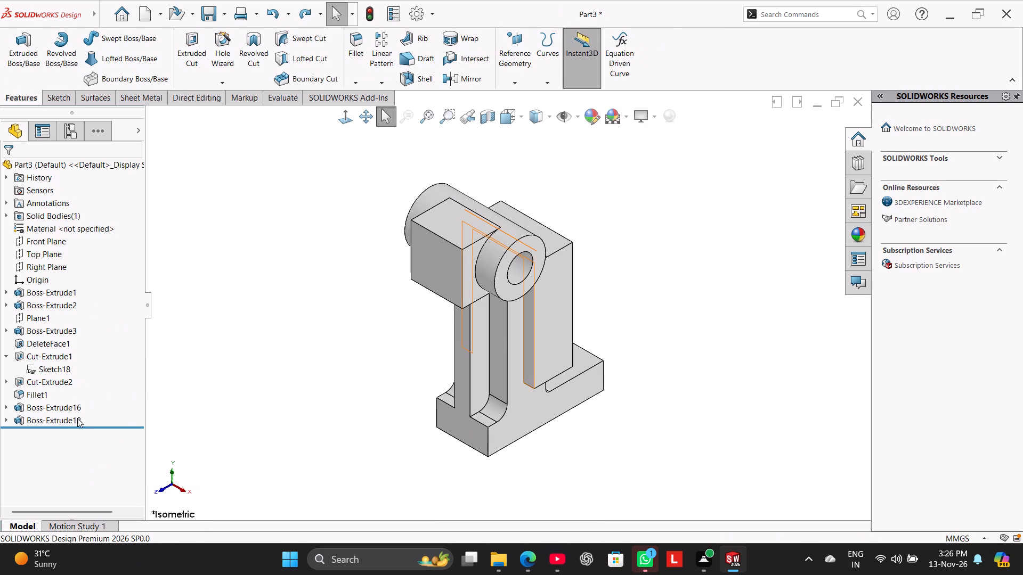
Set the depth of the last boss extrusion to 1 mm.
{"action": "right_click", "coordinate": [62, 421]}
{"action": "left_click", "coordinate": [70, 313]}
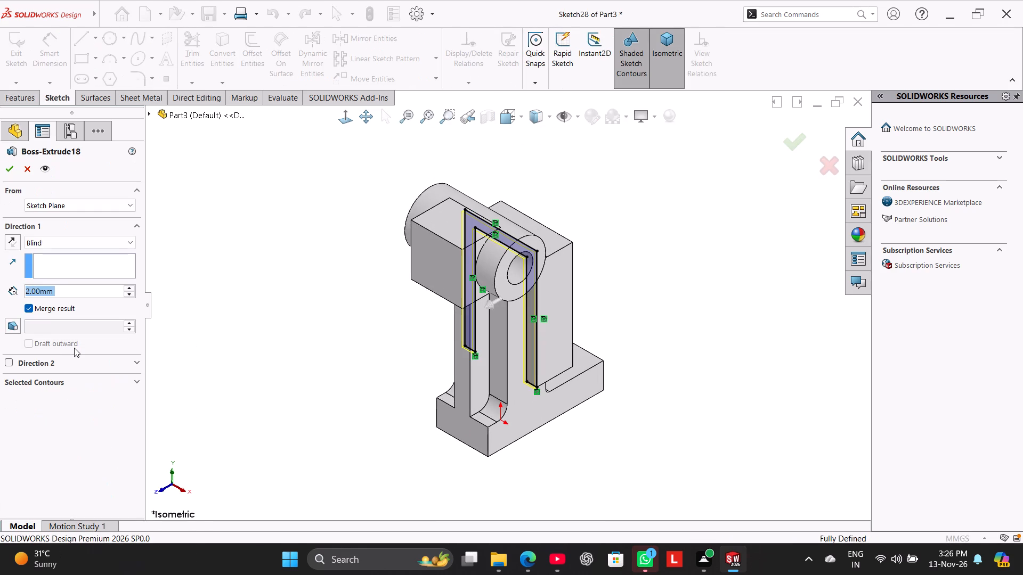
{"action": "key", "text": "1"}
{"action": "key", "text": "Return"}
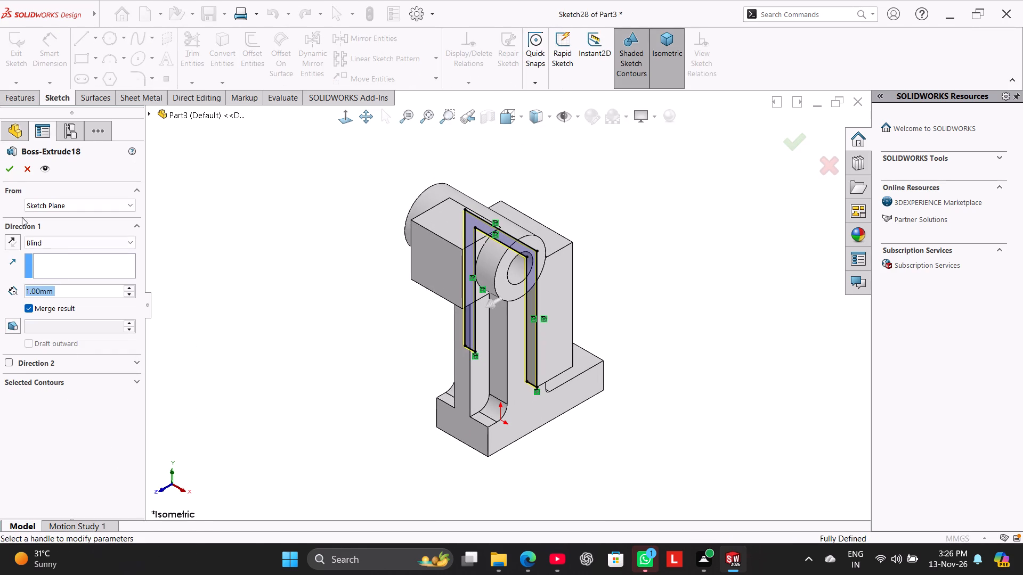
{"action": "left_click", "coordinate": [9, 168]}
Examine the junction between the cylindrical boss, the thin extrusion and the rear block's concave arc up close from several angles.
{"action": "left_click", "coordinate": [200, 261]}
{"action": "middle_click_drag", "start_coordinate": [237, 284], "coordinate": [210, 255]}
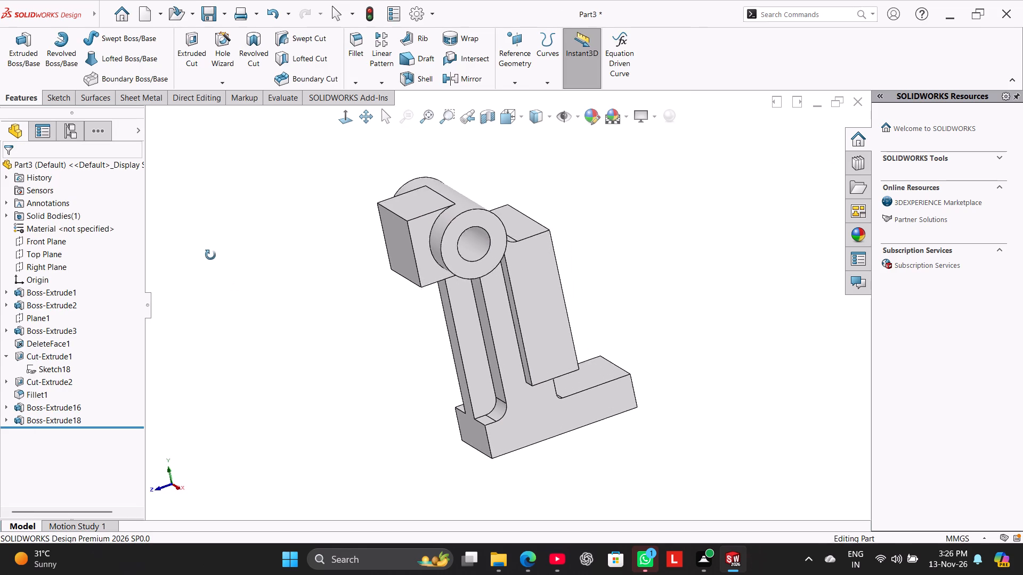
{"action": "middle_click_drag", "start_coordinate": [210, 255], "coordinate": [174, 215]}
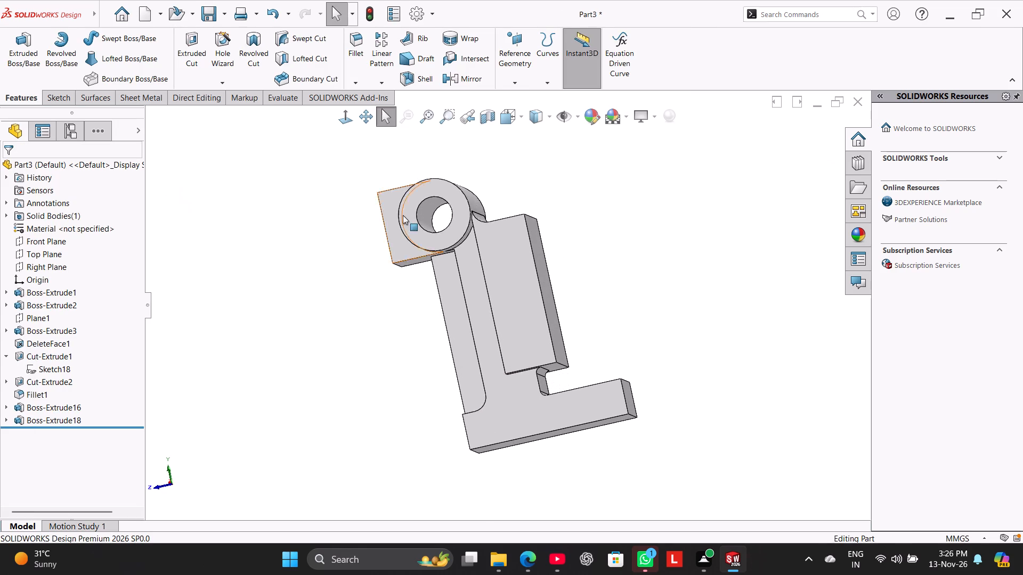
{"action": "scroll", "coordinate": [433, 217], "scroll_direction": "down", "scroll_amount": 6}
{"action": "scroll", "coordinate": [506, 264], "scroll_direction": "down", "scroll_amount": 2}
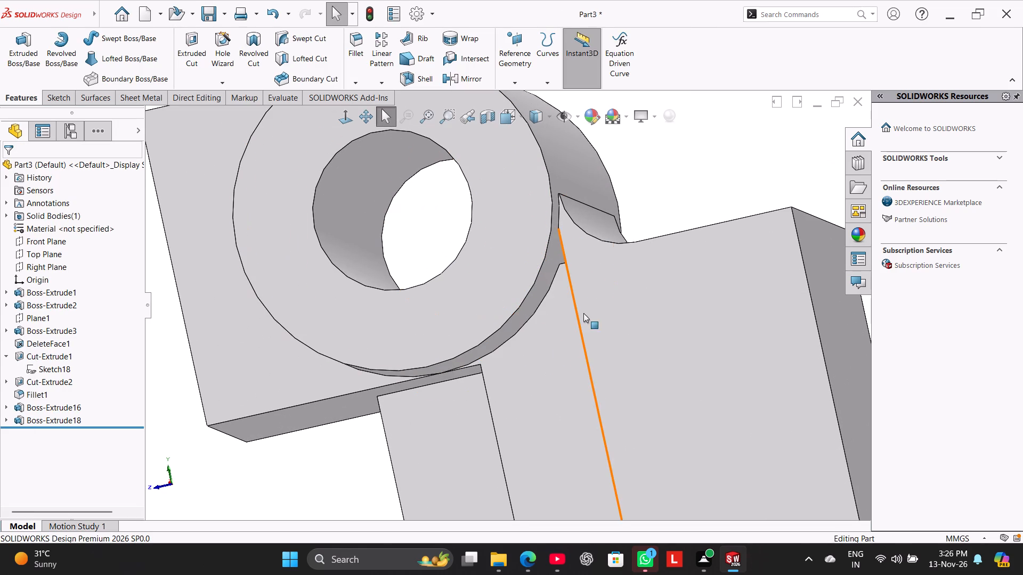
{"action": "scroll", "coordinate": [579, 268], "scroll_direction": "up", "scroll_amount": 2}
{"action": "middle_click_drag", "start_coordinate": [587, 276], "coordinate": [578, 303]}
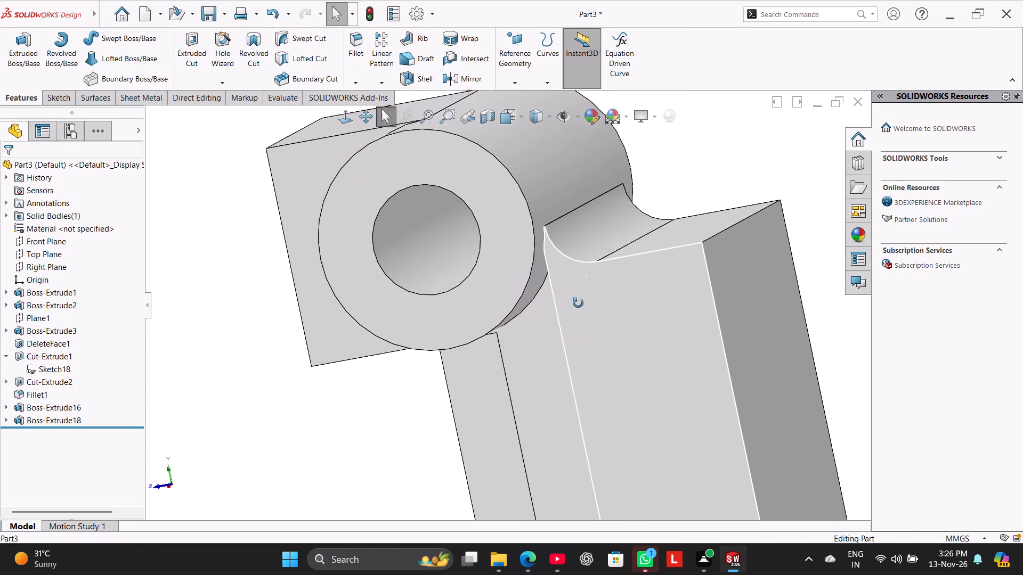
{"action": "middle_click_drag", "start_coordinate": [578, 303], "coordinate": [591, 290]}
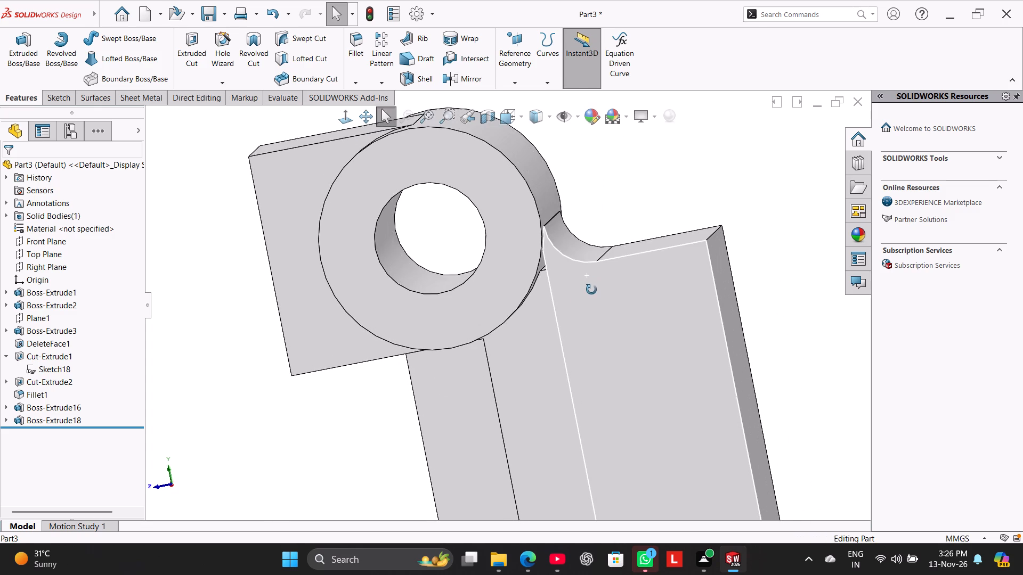
{"action": "middle_click_drag", "start_coordinate": [591, 290], "coordinate": [591, 291]}
Set the depth of the last boss extrusion to 0.5 mm.
{"action": "right_click", "coordinate": [61, 419]}
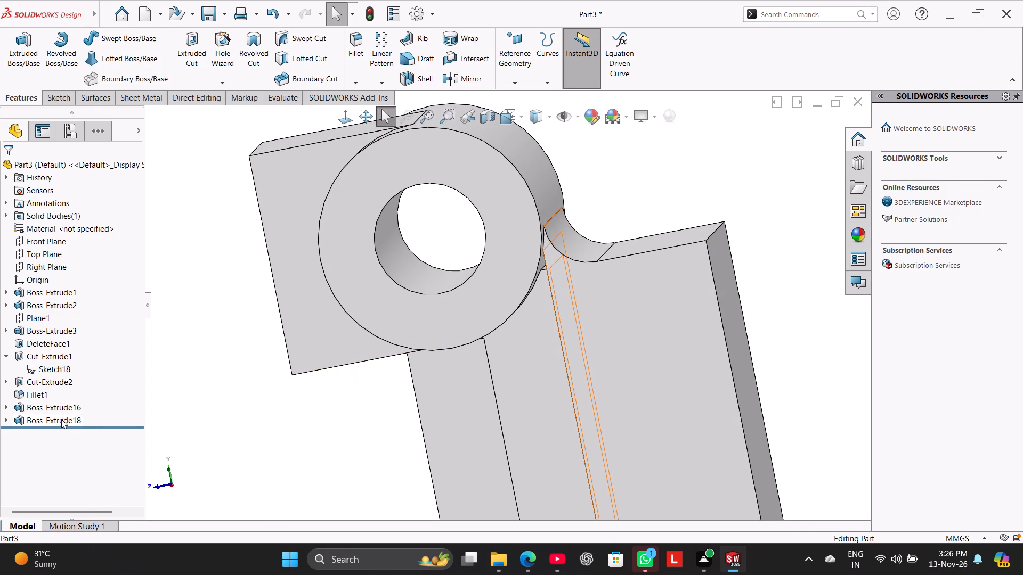
{"action": "left_click", "coordinate": [77, 310]}
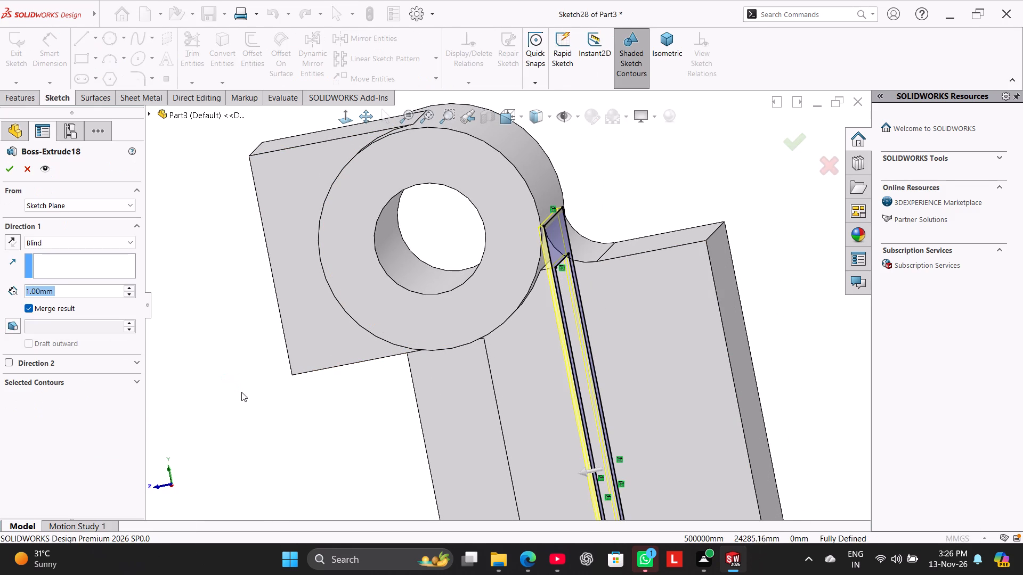
{"action": "key", "text": "0"}
{"action": "type", "text": ".5"}
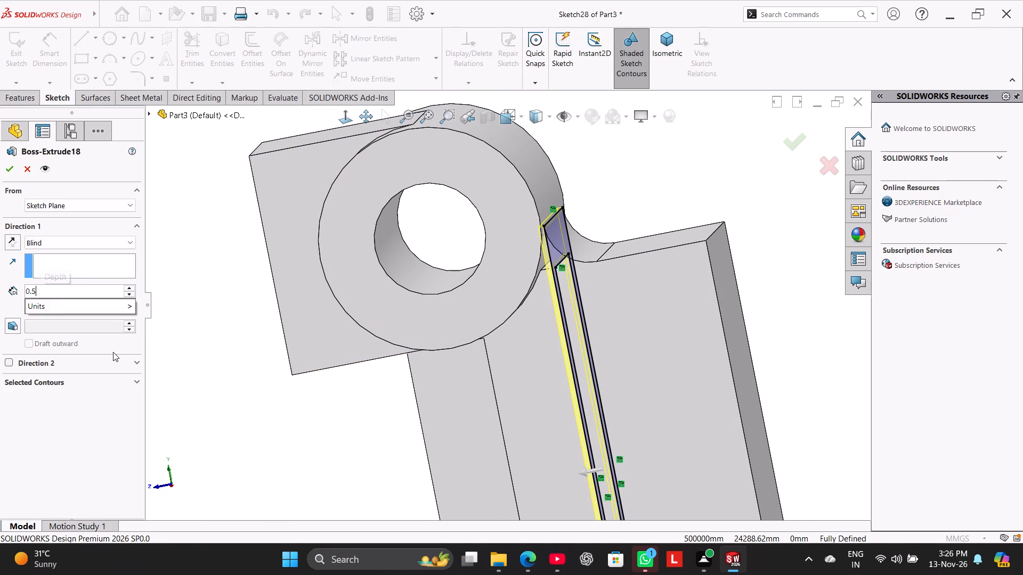
{"action": "key", "text": "Return"}
{"action": "middle_click_drag", "start_coordinate": [245, 407], "coordinate": [250, 396]}
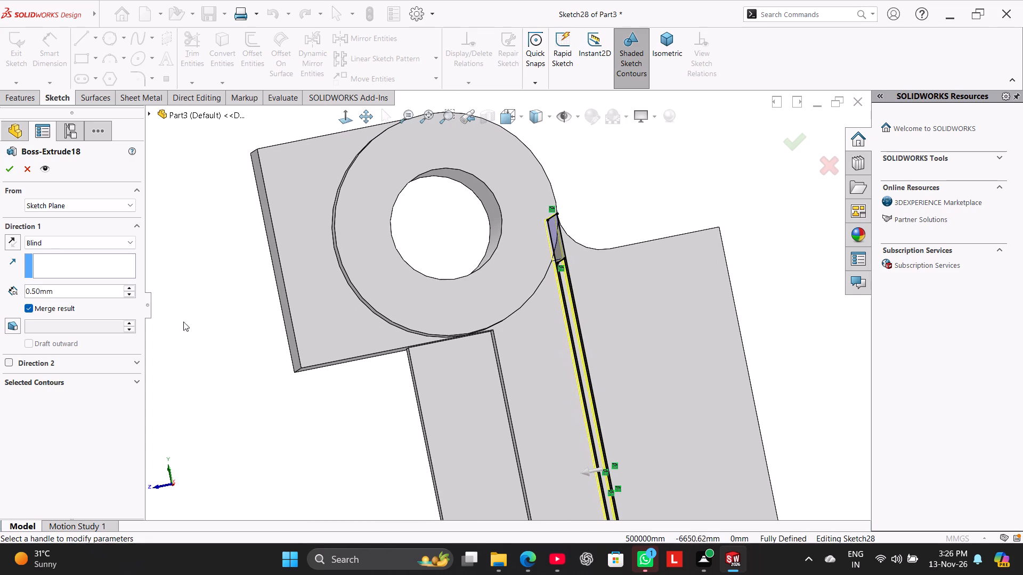
{"action": "left_click", "coordinate": [13, 170]}
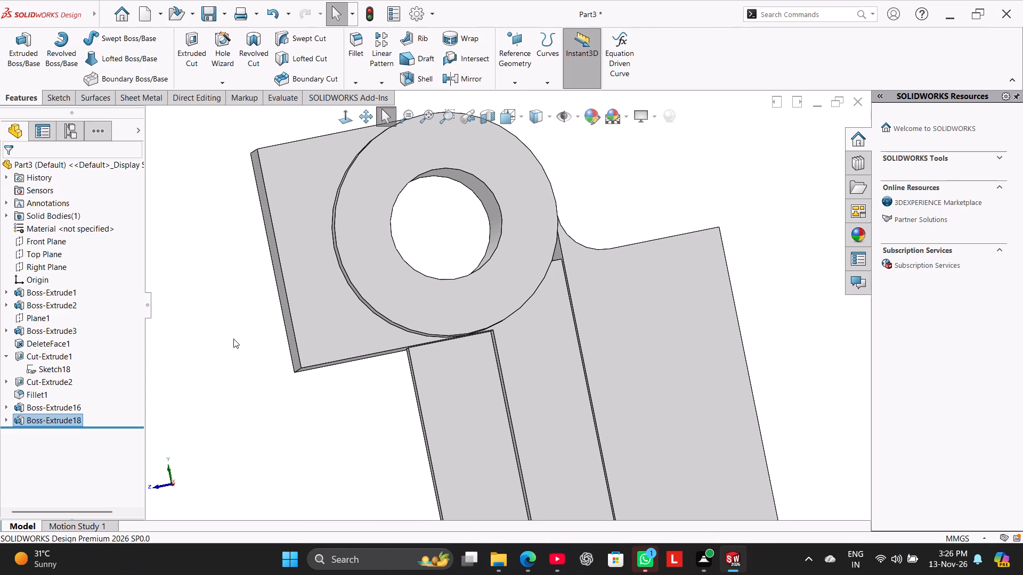
{"action": "middle_click", "coordinate": [233, 339]}
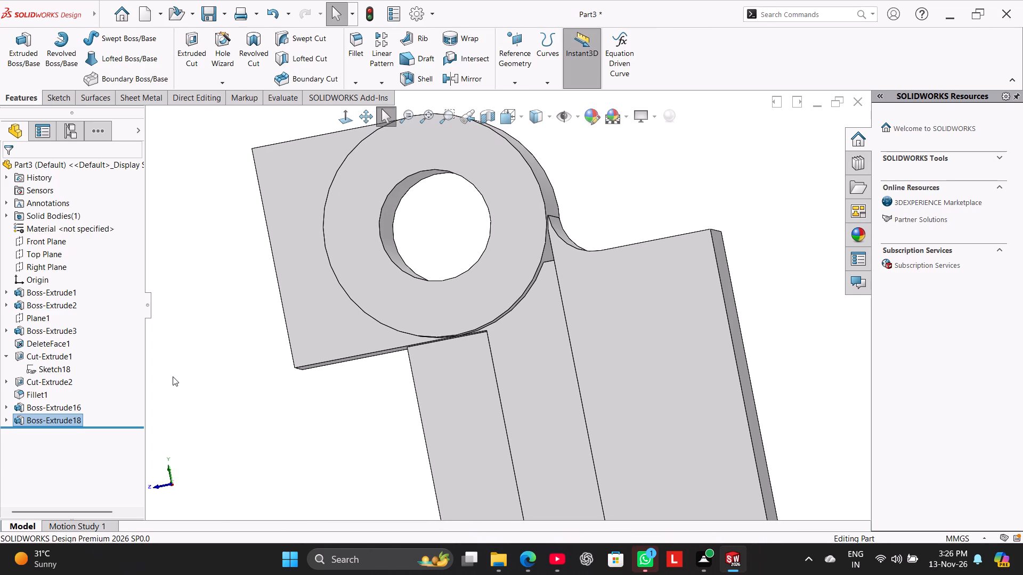
Undo the recent depth changes, the thin boss extrusion and its converted outline, going back to the empty sketch.
{"action": "key", "text": "ctrl+z"}
{"action": "key", "text": "ctrl+z"}
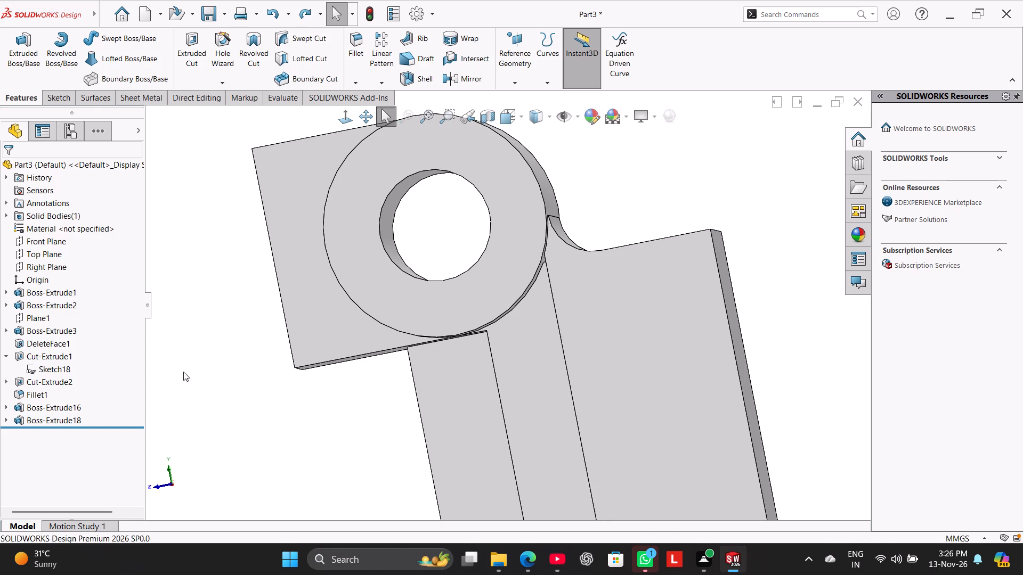
{"action": "key", "text": "ctrl+z"}
{"action": "key", "text": "ctrl+z"}
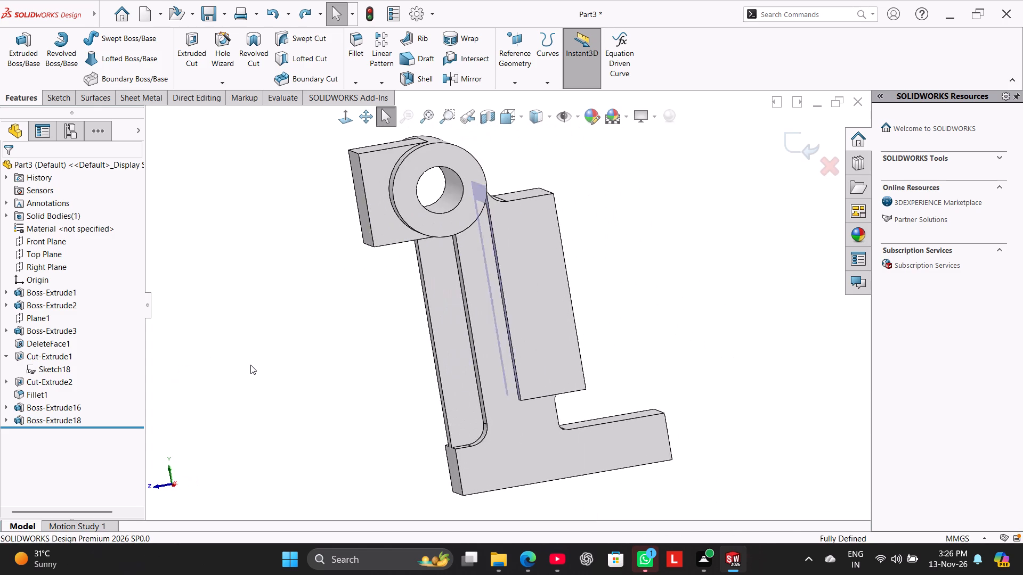
{"action": "key", "text": "ctrl+z"}
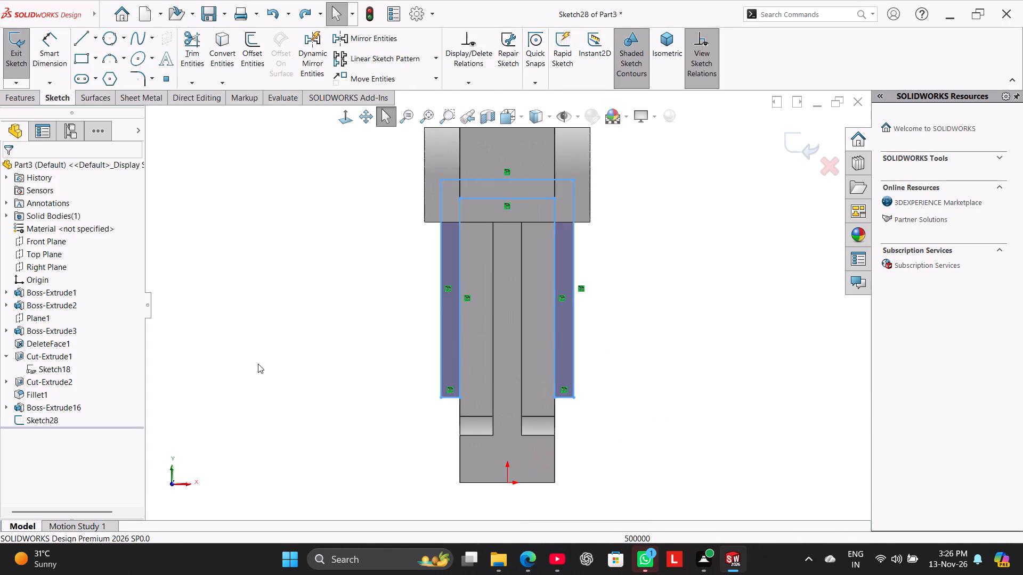
{"action": "key", "text": "ctrl+z"}
Examine the junction between the cylindrical boss, the thin extrusion and the rear block's concave arc up close from several angles.
{"action": "left_click", "coordinate": [283, 357]}
{"action": "middle_click_drag", "start_coordinate": [319, 347], "coordinate": [273, 342]}
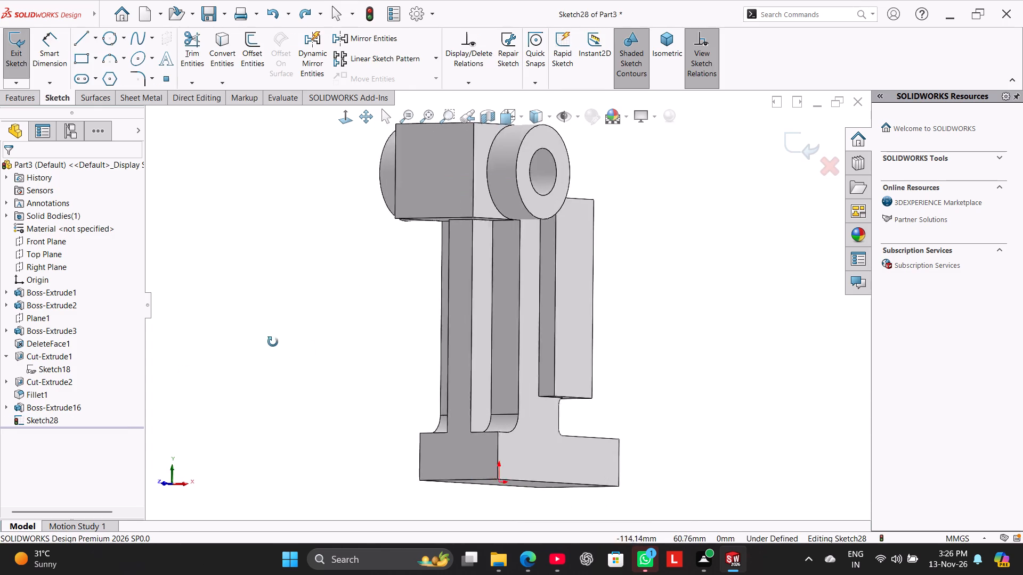
{"action": "middle_click_drag", "start_coordinate": [273, 342], "coordinate": [213, 340]}
{"action": "scroll", "coordinate": [547, 247], "scroll_direction": "down", "scroll_amount": 3}
{"action": "scroll", "coordinate": [468, 213], "scroll_direction": "down", "scroll_amount": 2}
{"action": "scroll", "coordinate": [482, 167], "scroll_direction": "down", "scroll_amount": 3}
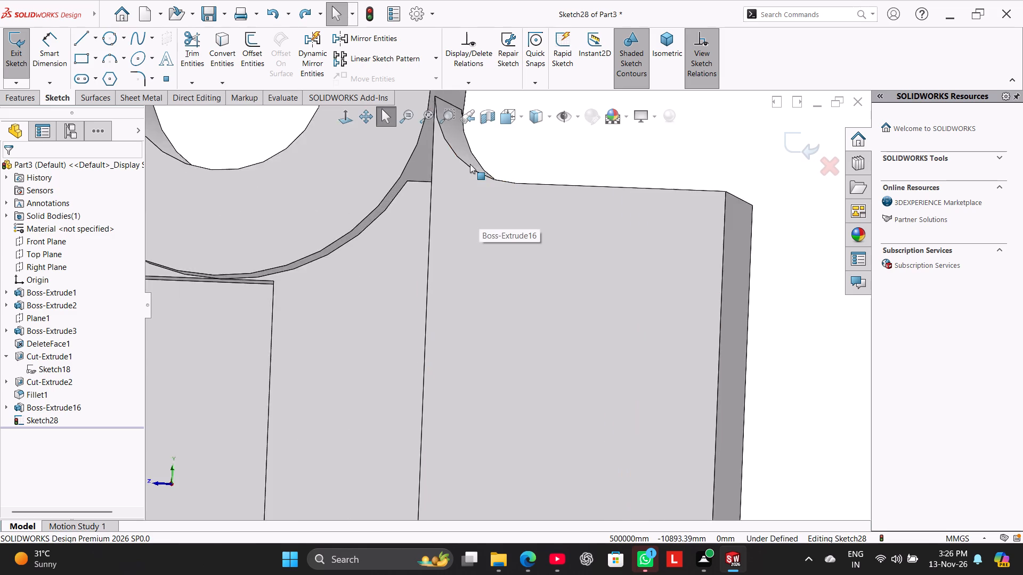
{"action": "scroll", "coordinate": [470, 164], "scroll_direction": "up", "scroll_amount": 2}
{"action": "scroll", "coordinate": [470, 164], "scroll_direction": "down", "scroll_amount": 7}
{"action": "scroll", "coordinate": [465, 222], "scroll_direction": "down", "scroll_amount": 7}
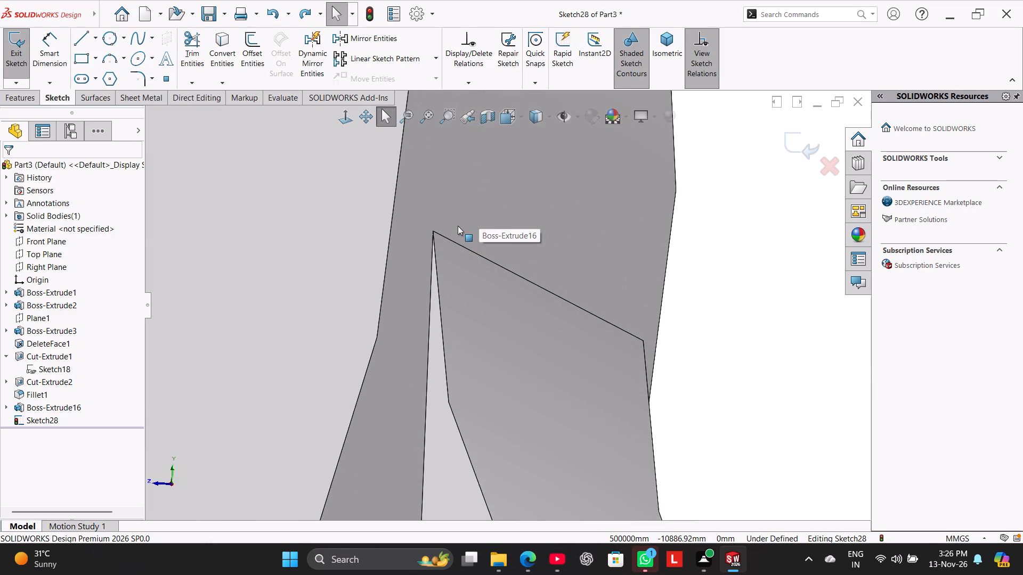
{"action": "scroll", "coordinate": [458, 226], "scroll_direction": "down", "scroll_amount": 6}
{"action": "middle_click_drag", "start_coordinate": [444, 235], "coordinate": [435, 253]}
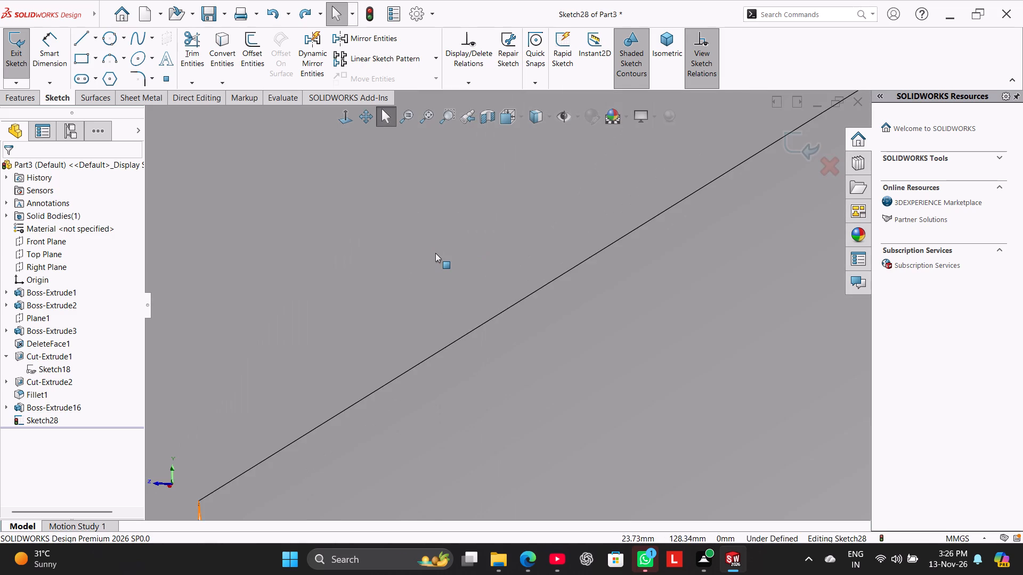
{"action": "scroll", "coordinate": [436, 253], "scroll_direction": "up", "scroll_amount": 12}
{"action": "middle_click_drag", "start_coordinate": [477, 307], "coordinate": [486, 315]}
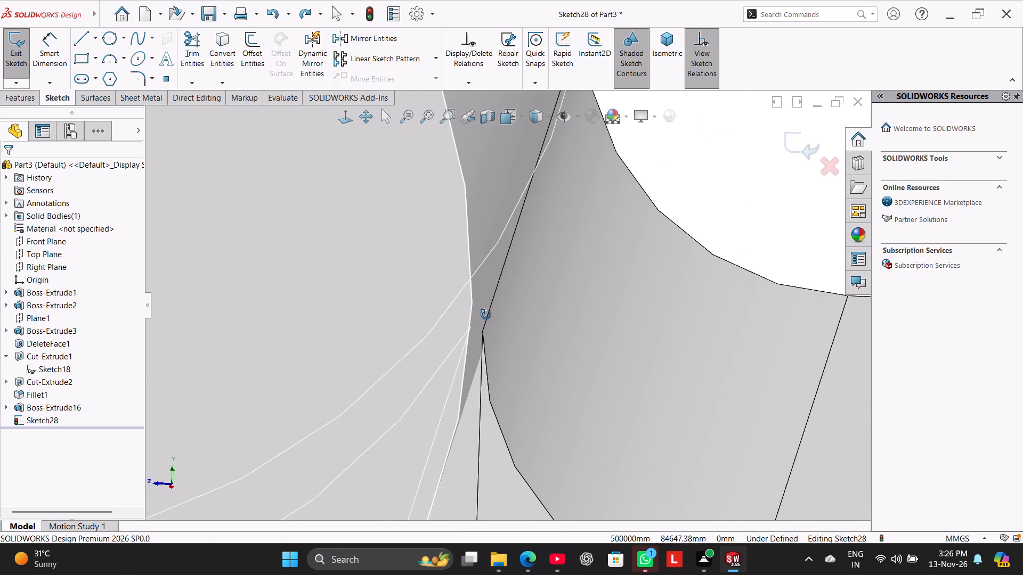
{"action": "middle_click_drag", "start_coordinate": [486, 315], "coordinate": [486, 295]}
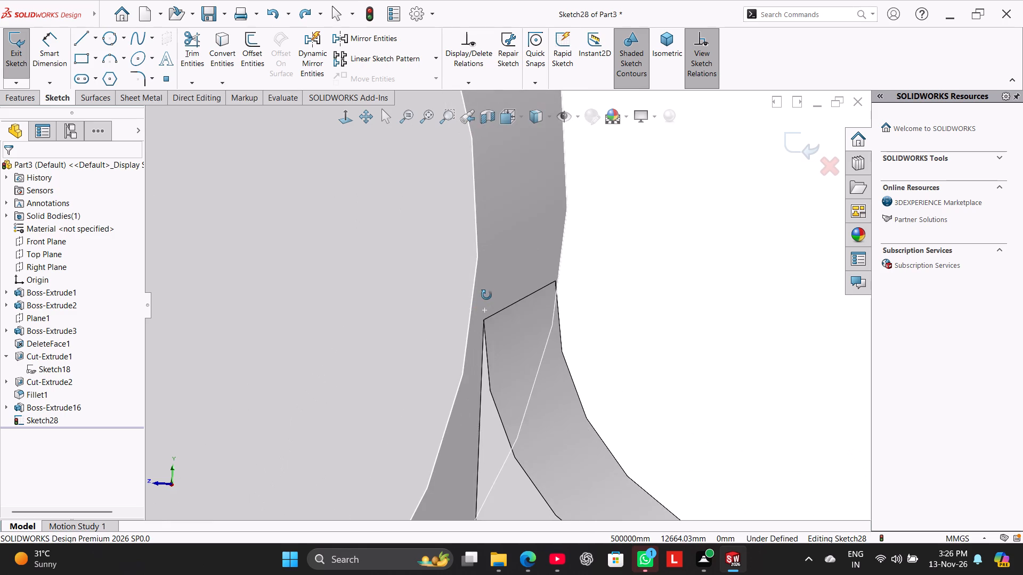
{"action": "middle_click_drag", "start_coordinate": [486, 295], "coordinate": [486, 294]}
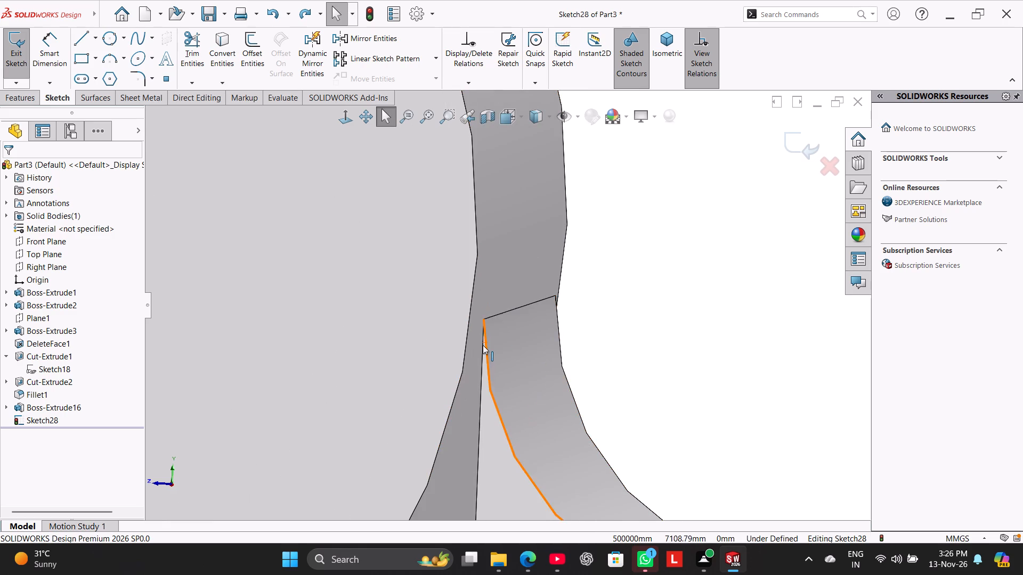
{"action": "middle_click_drag", "start_coordinate": [483, 345], "coordinate": [485, 338]}
{"action": "scroll", "coordinate": [495, 348], "scroll_direction": "up", "scroll_amount": 3}
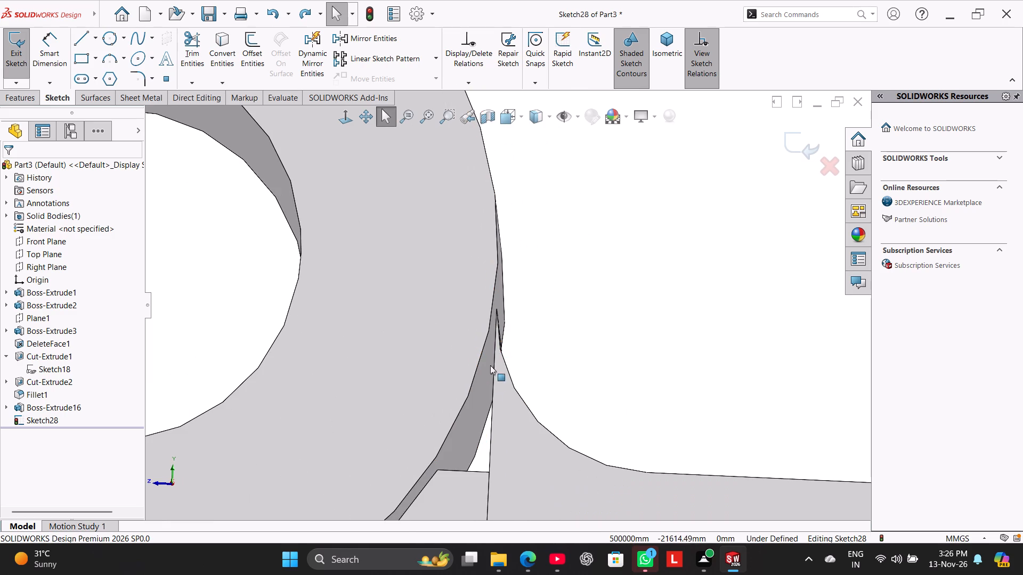
{"action": "middle_click_drag", "start_coordinate": [488, 388], "coordinate": [494, 387]}
Convert the outline of the narrow inner face of the rear block's extrusion, beside the cylindrical boss, into sketch entities.
{"action": "left_click", "coordinate": [487, 404]}
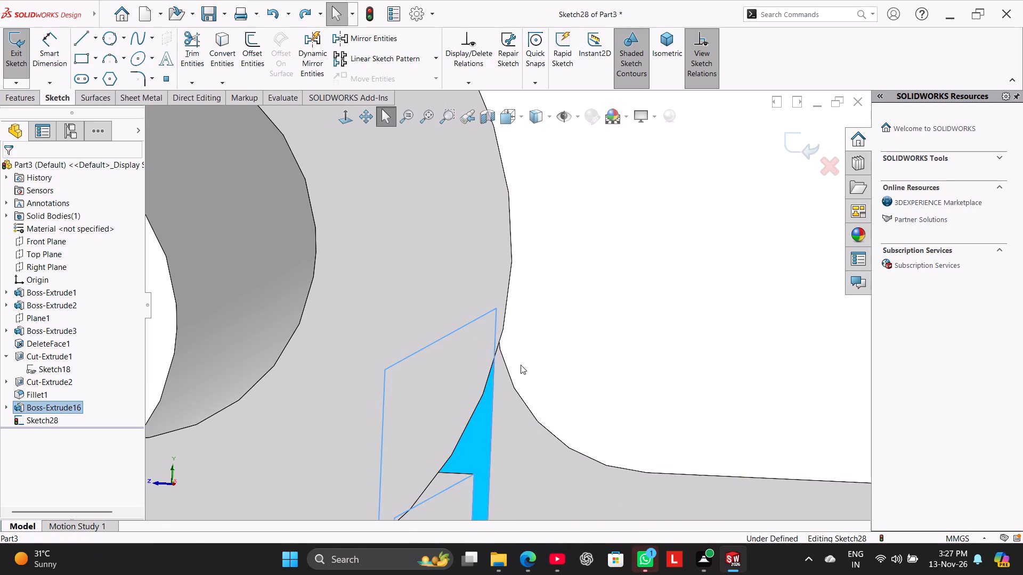
{"action": "scroll", "coordinate": [482, 276], "scroll_direction": "up", "scroll_amount": 11}
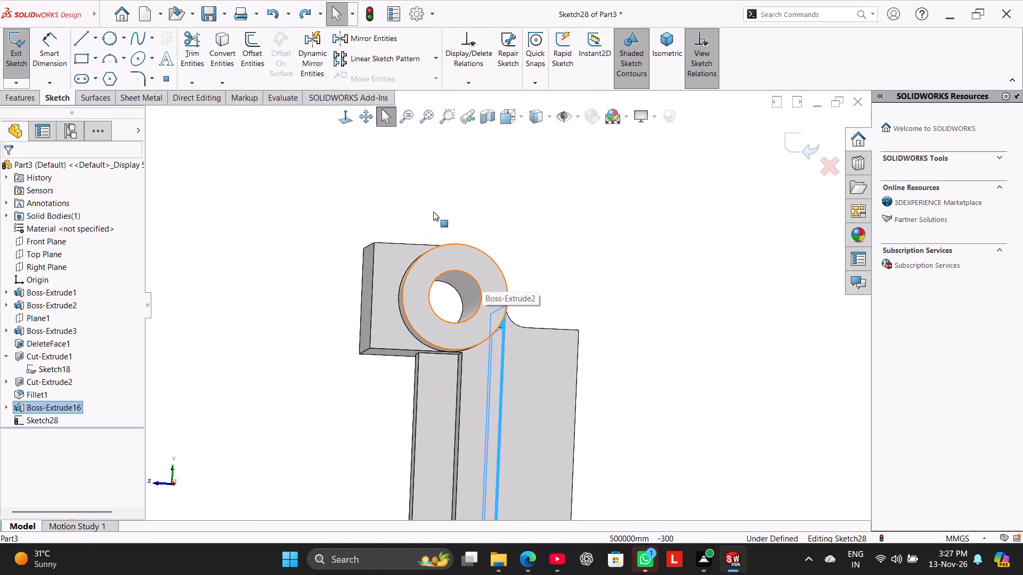
{"action": "left_click", "coordinate": [229, 48]}
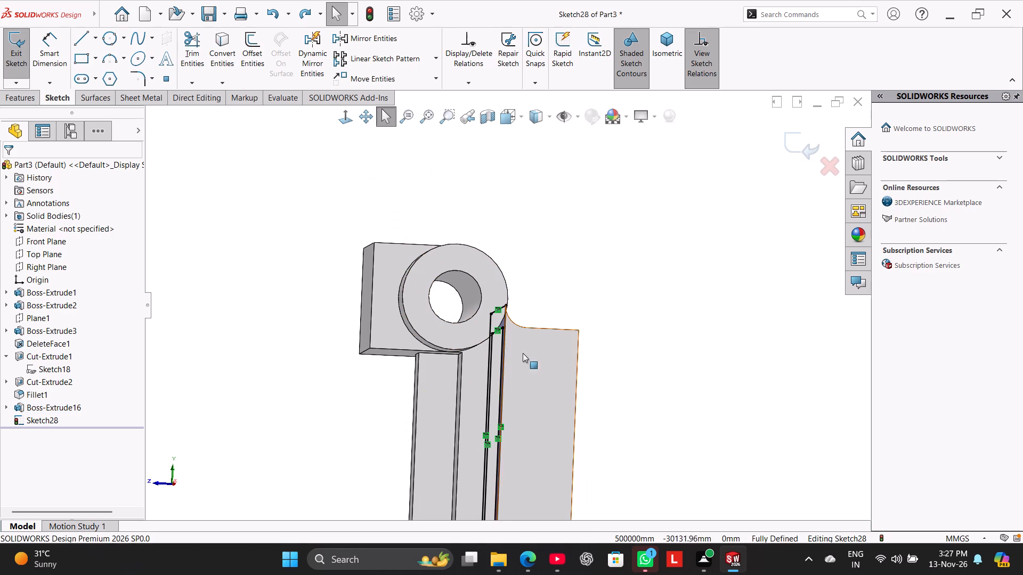
Trim away the outline's vertical sides and short bottom edges, without keeping trimmed entities as construction geometry, leaving the two horizontal lines.
{"action": "left_click", "coordinate": [350, 122]}
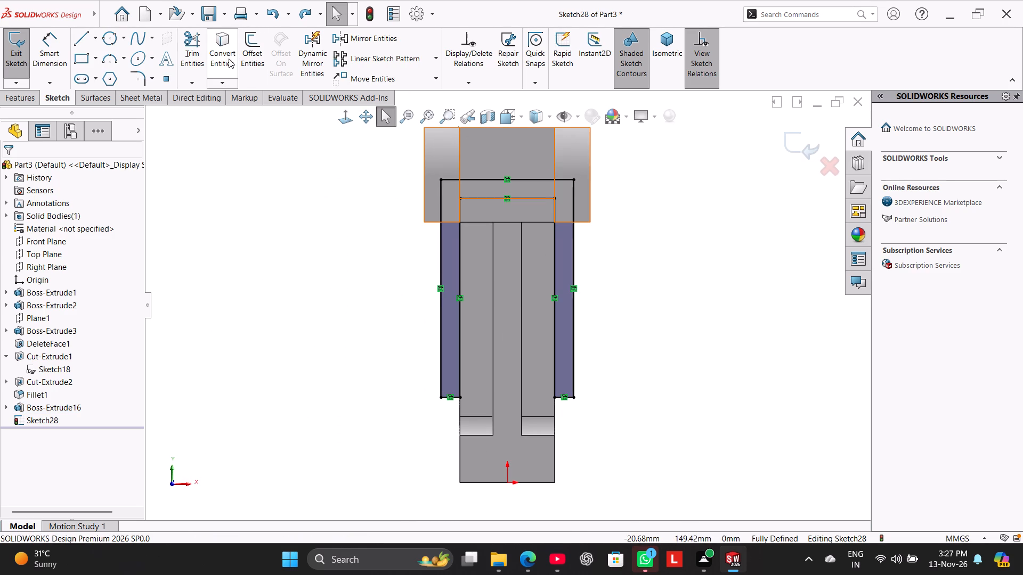
{"action": "left_click_drag", "start_coordinate": [193, 43], "coordinate": [204, 53]}
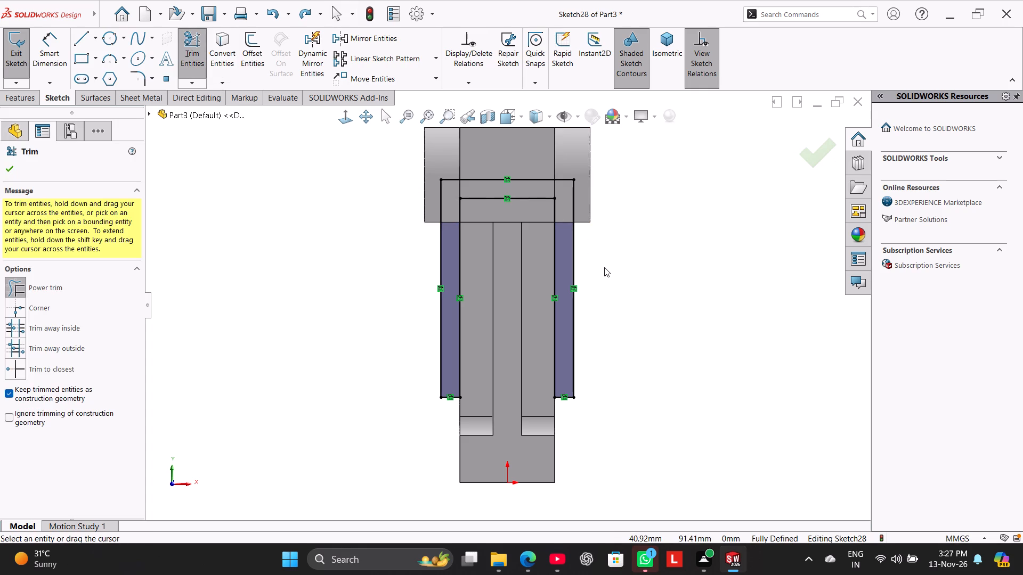
{"action": "left_click_drag", "start_coordinate": [603, 284], "coordinate": [459, 307]}
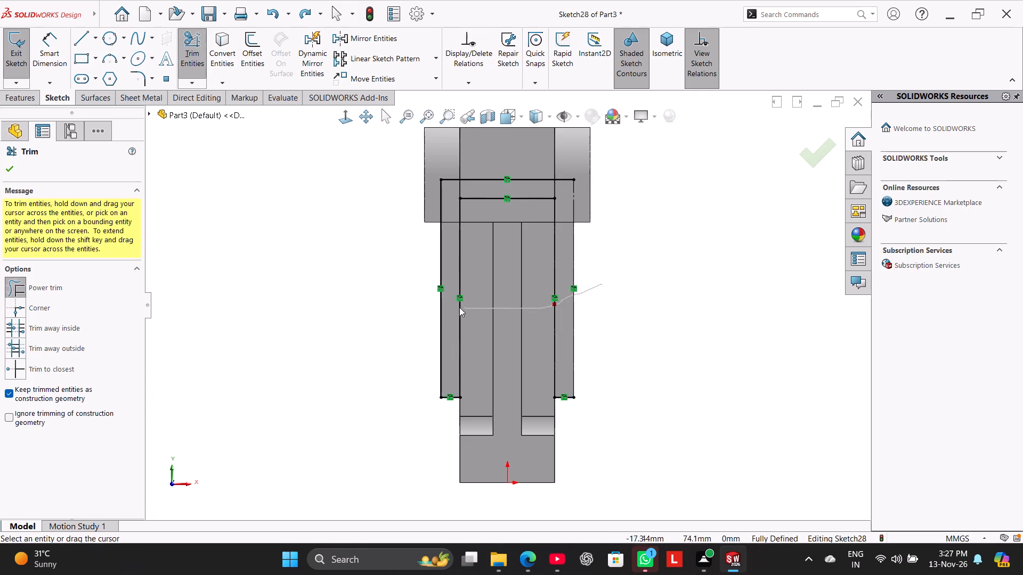
{"action": "left_click_drag", "start_coordinate": [459, 307], "coordinate": [403, 273]}
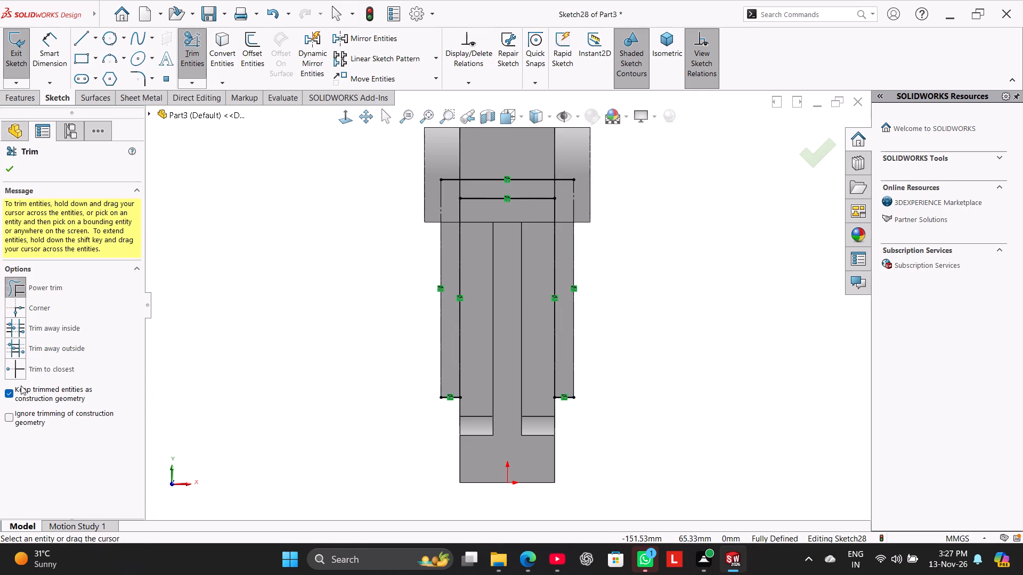
{"action": "left_click", "coordinate": [20, 390]}
{"action": "left_click_drag", "start_coordinate": [651, 291], "coordinate": [417, 302]}
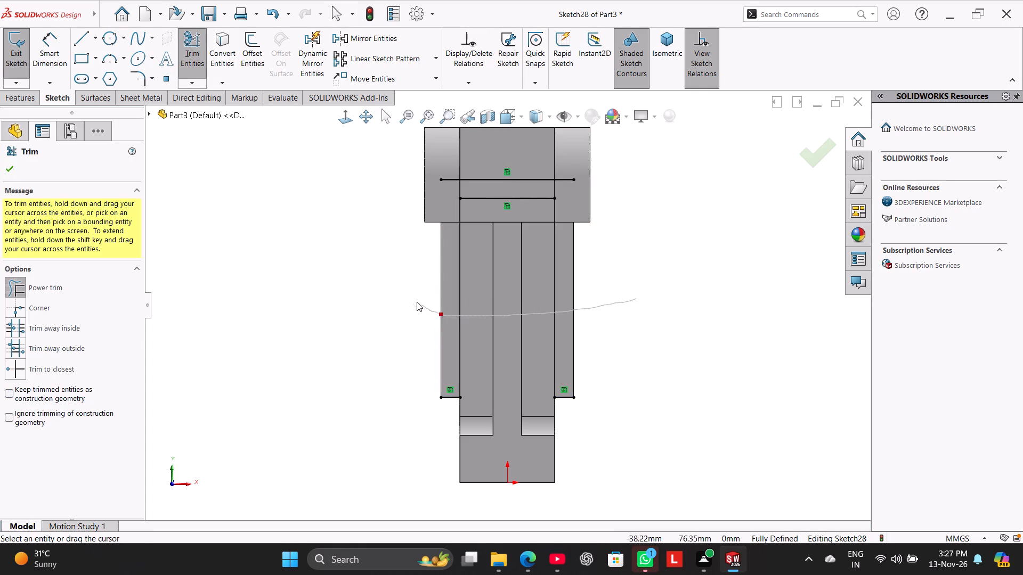
{"action": "left_click_drag", "start_coordinate": [417, 302], "coordinate": [411, 296]}
{"action": "left_click_drag", "start_coordinate": [560, 396], "coordinate": [551, 359]}
{"action": "left_click_drag", "start_coordinate": [449, 416], "coordinate": [452, 356]}
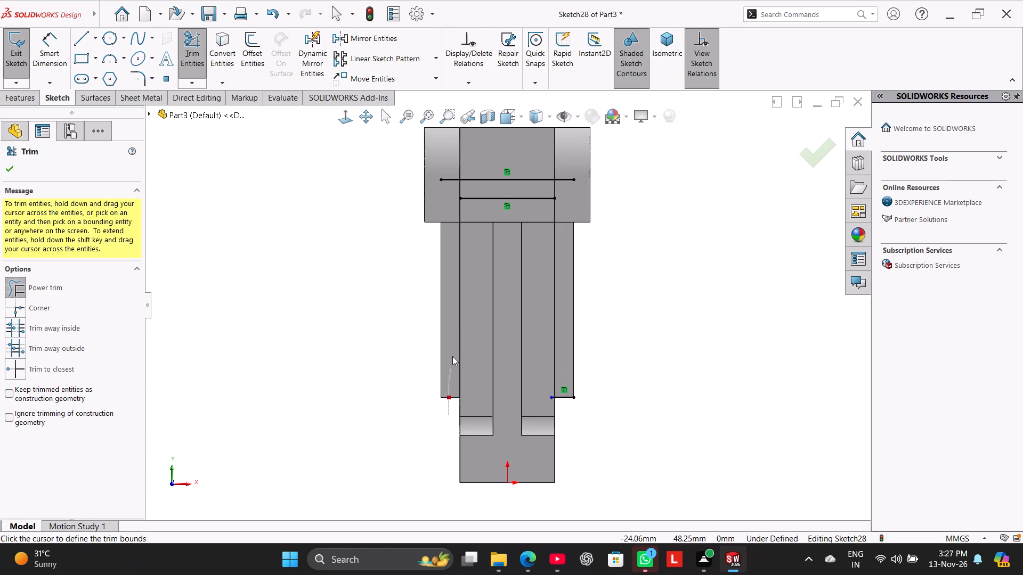
{"action": "left_click_drag", "start_coordinate": [452, 356], "coordinate": [462, 347]}
{"action": "left_click_drag", "start_coordinate": [569, 422], "coordinate": [567, 356]}
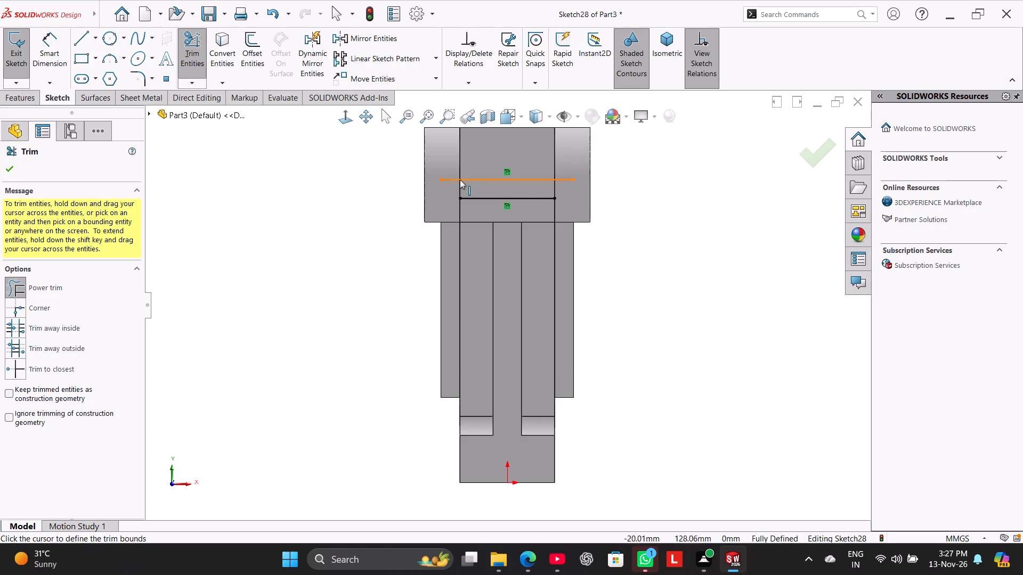
Draw a slanted line joining the left ends of the upper and lower horizontal sketch lines.
{"action": "middle_click_drag", "start_coordinate": [374, 225], "coordinate": [159, 229]}
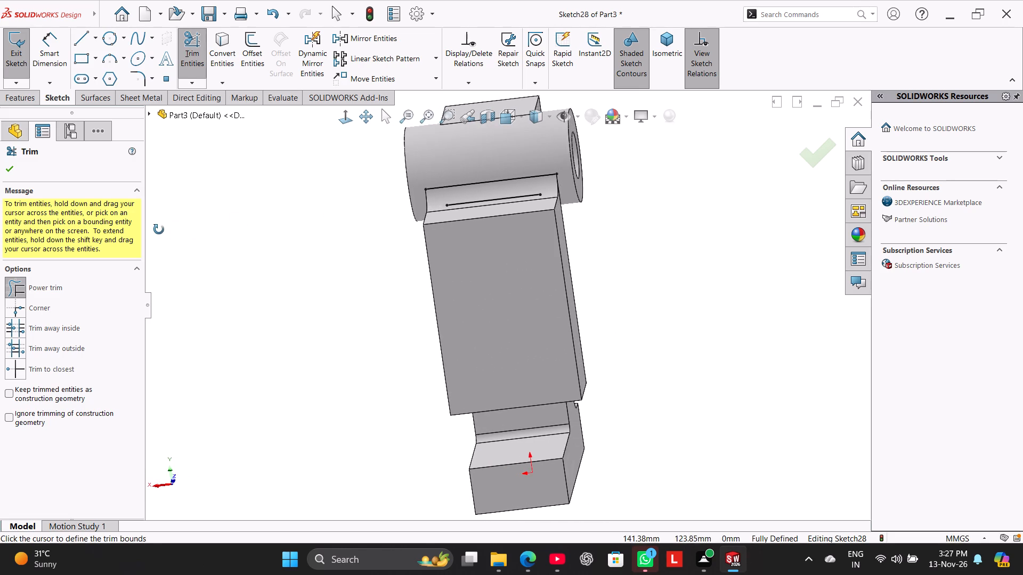
{"action": "middle_click_drag", "start_coordinate": [159, 229], "coordinate": [305, 242]}
{"action": "left_click", "coordinate": [339, 122]}
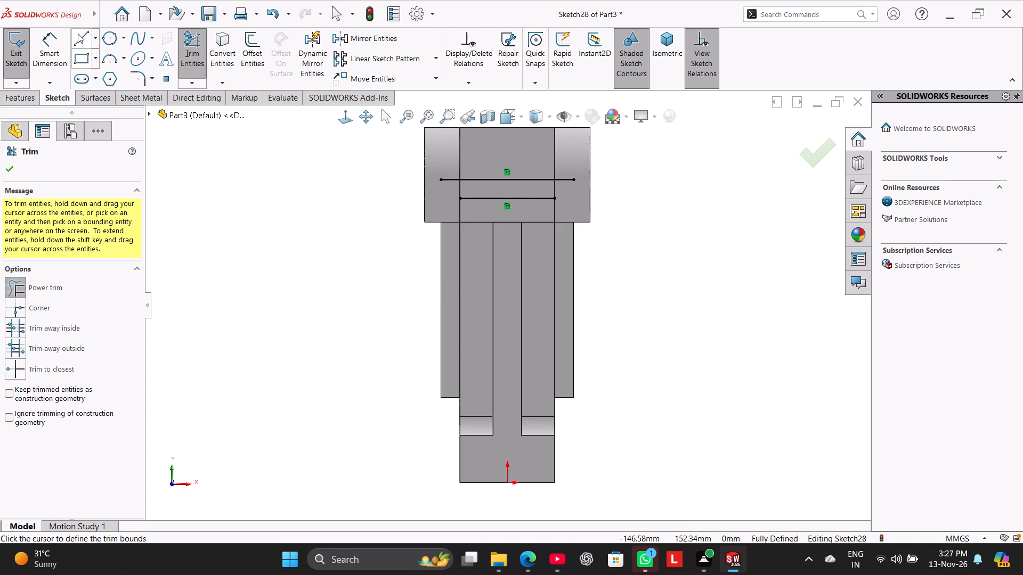
{"action": "left_click", "coordinate": [86, 35]}
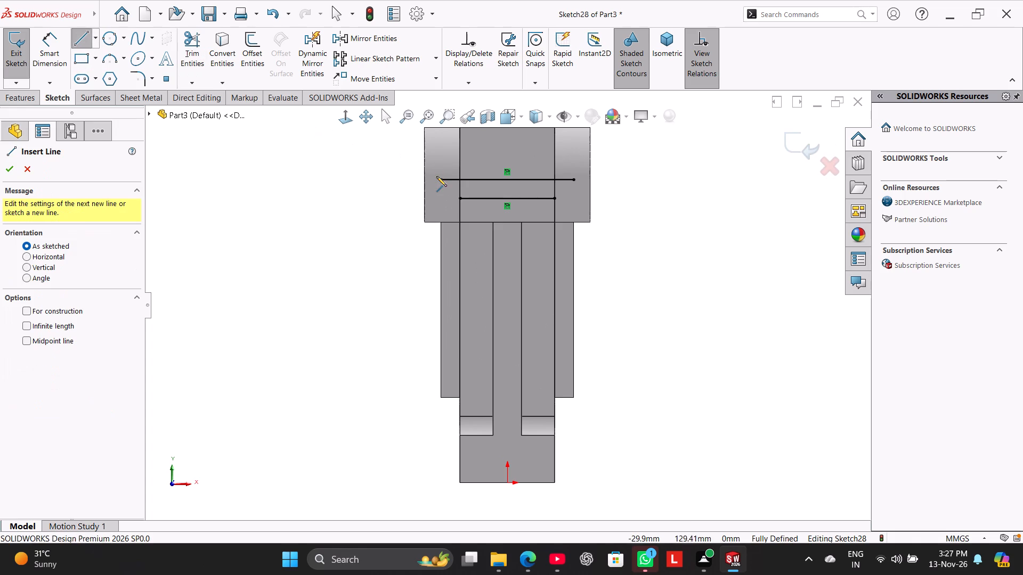
{"action": "left_click", "coordinate": [442, 182]}
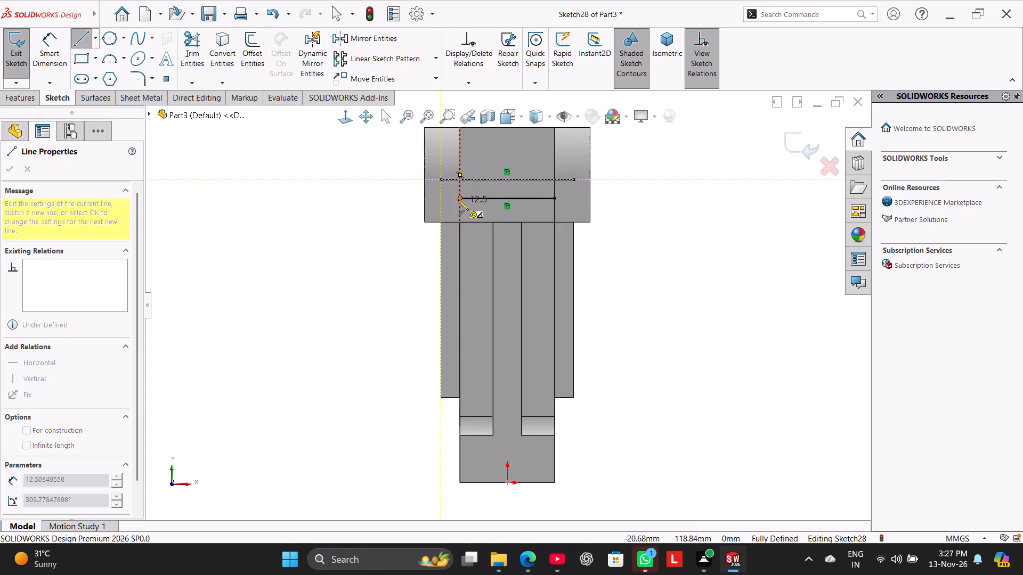
{"action": "left_click", "coordinate": [458, 199]}
{"action": "right_click_drag", "start_coordinate": [289, 221], "coordinate": [297, 221]}
{"action": "left_click_drag", "start_coordinate": [321, 229], "coordinate": [321, 223]}
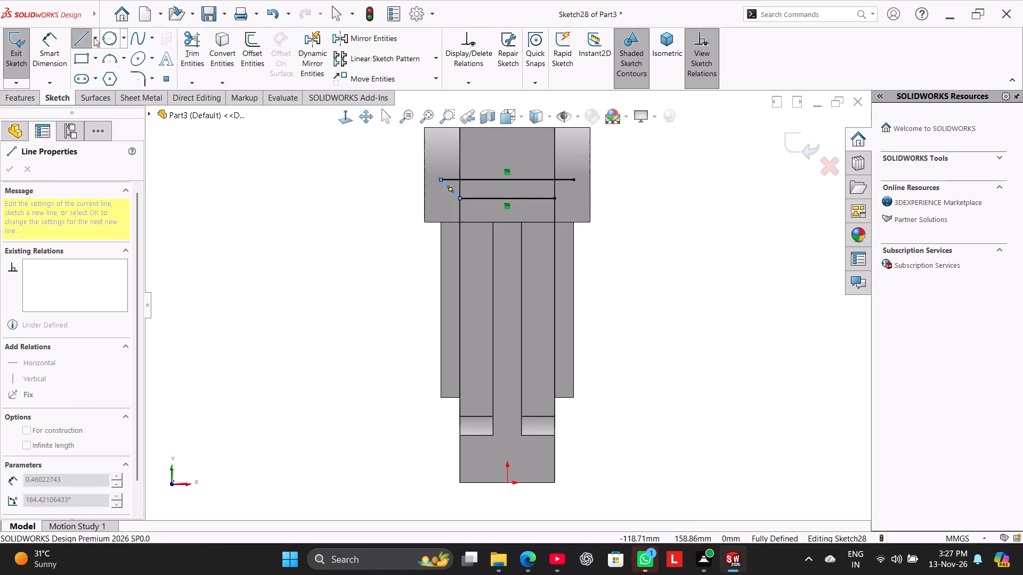
Close the trapezoidal profile with a slanted line, about 11.31 mm long at 45°, joining the horizontal lines' right ends.
{"action": "left_click", "coordinate": [82, 36]}
{"action": "left_click", "coordinate": [574, 179]}
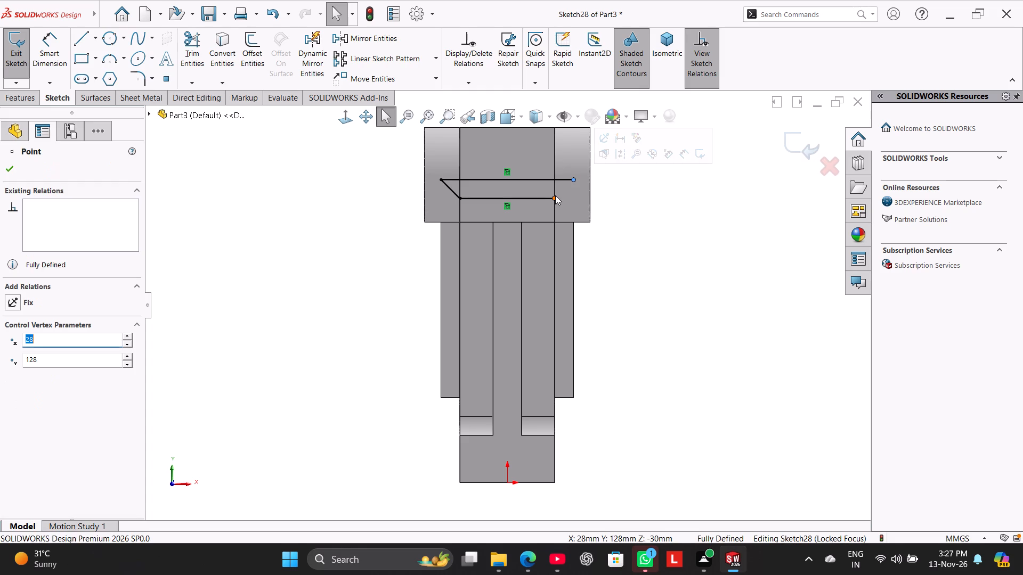
{"action": "left_click", "coordinate": [554, 198]}
{"action": "left_click", "coordinate": [77, 34]}
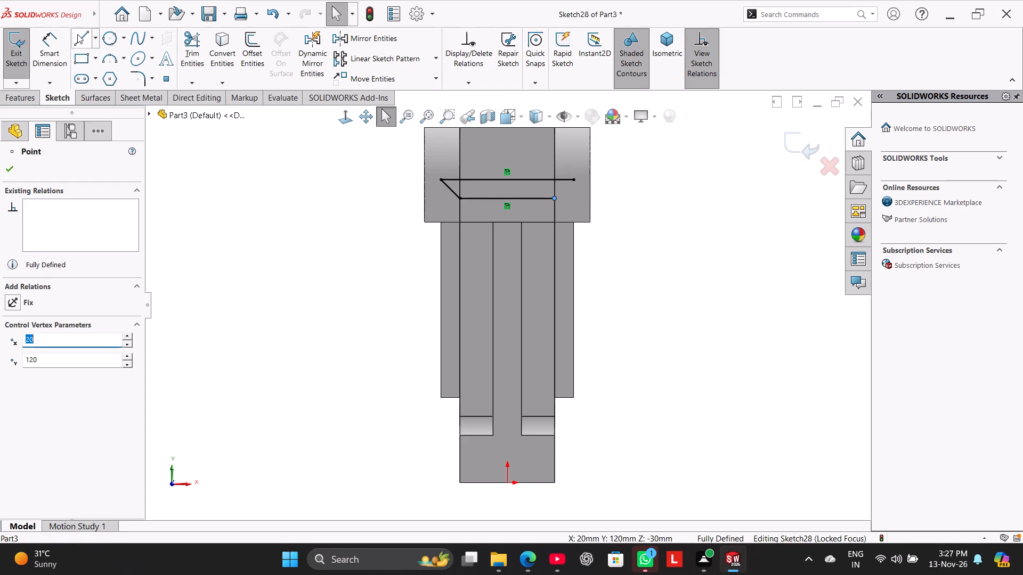
{"action": "left_click", "coordinate": [573, 179]}
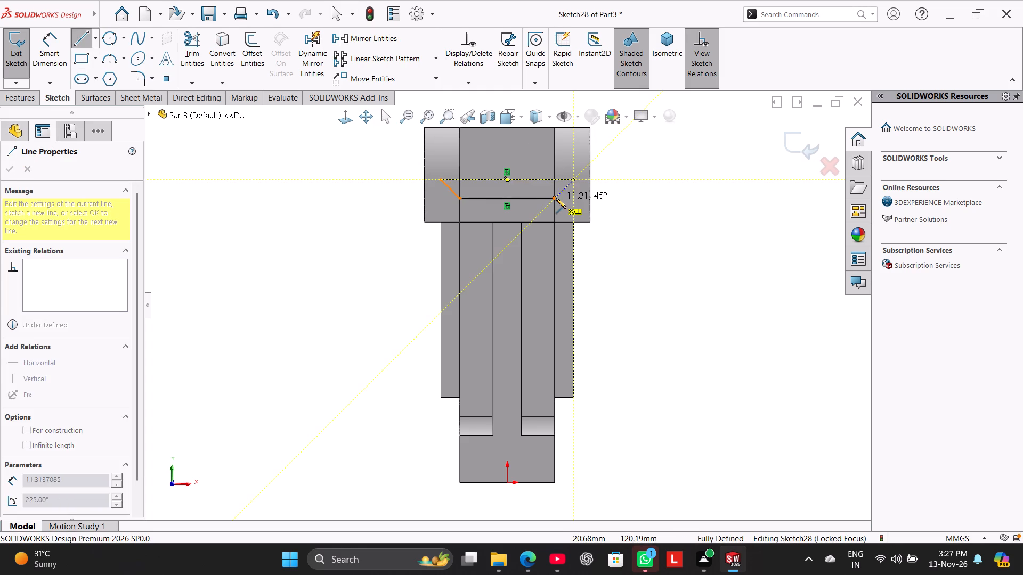
{"action": "left_click", "coordinate": [556, 198]}
{"action": "right_click", "coordinate": [338, 219]}
{"action": "left_click", "coordinate": [353, 228]}
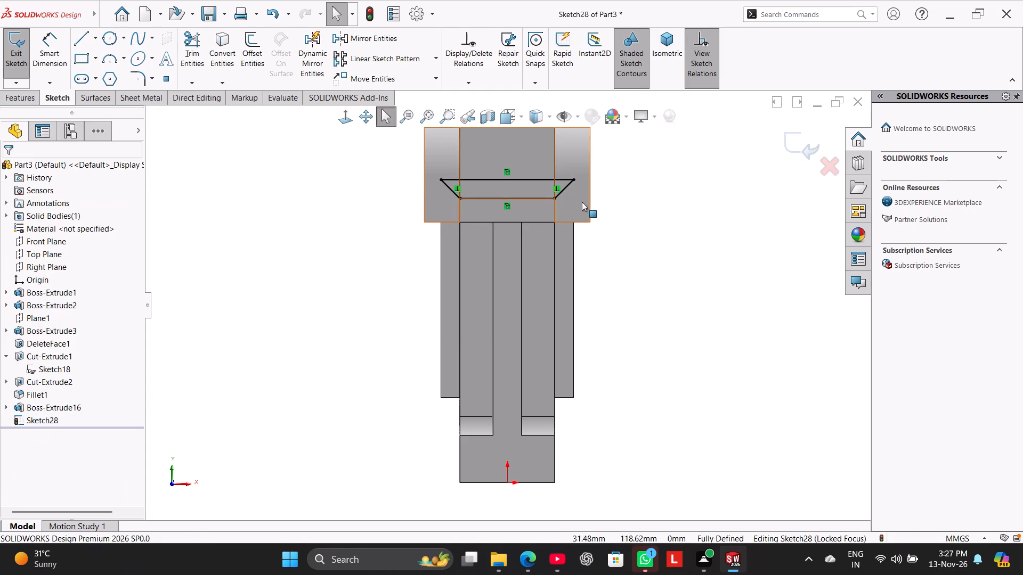
Delete the geometric relation between the two slanted lines of the trapezoidal profile.
{"action": "middle_click_drag", "start_coordinate": [368, 236], "coordinate": [222, 277]}
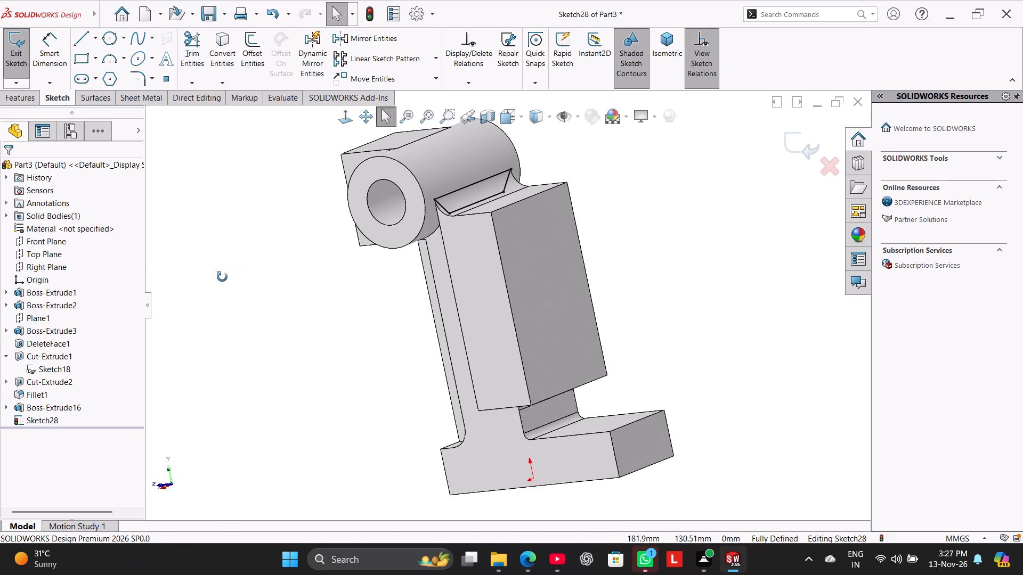
{"action": "middle_click_drag", "start_coordinate": [222, 277], "coordinate": [315, 253]}
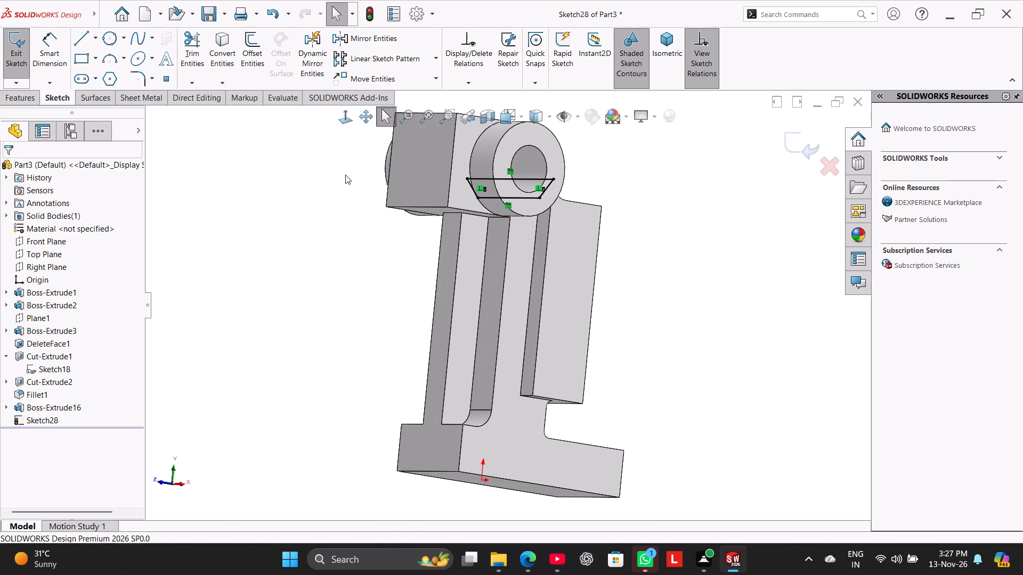
{"action": "left_click", "coordinate": [349, 118]}
{"action": "scroll", "coordinate": [588, 237], "scroll_direction": "down", "scroll_amount": 5}
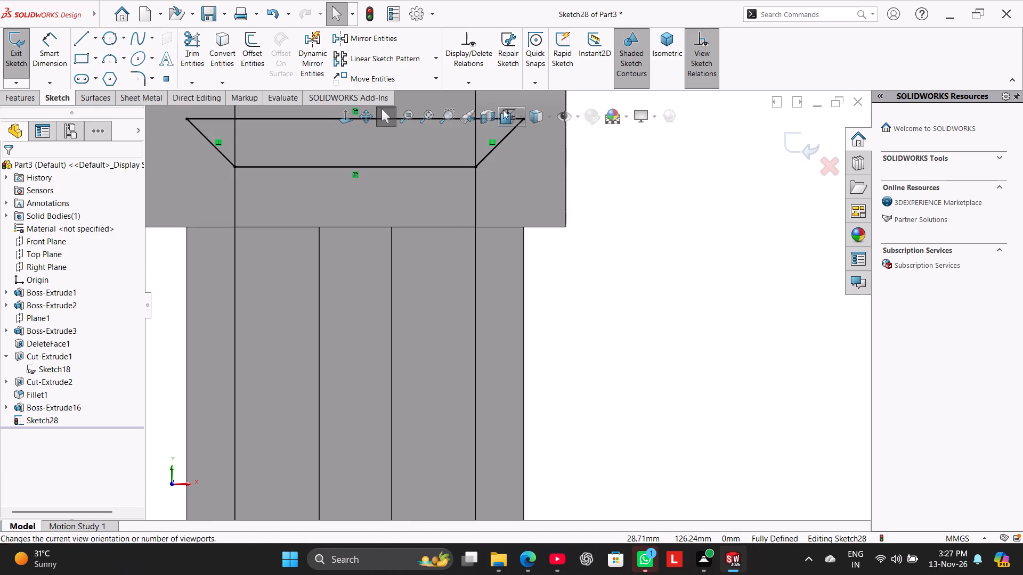
{"action": "right_click", "coordinate": [491, 141]}
{"action": "left_click", "coordinate": [531, 270]}
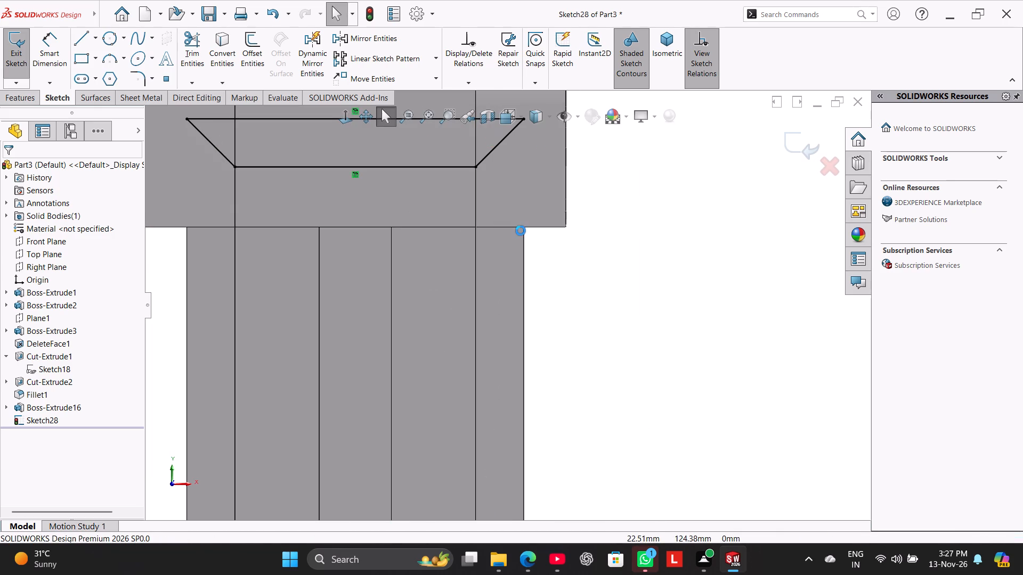
{"action": "scroll", "coordinate": [519, 194], "scroll_direction": "up", "scroll_amount": 3}
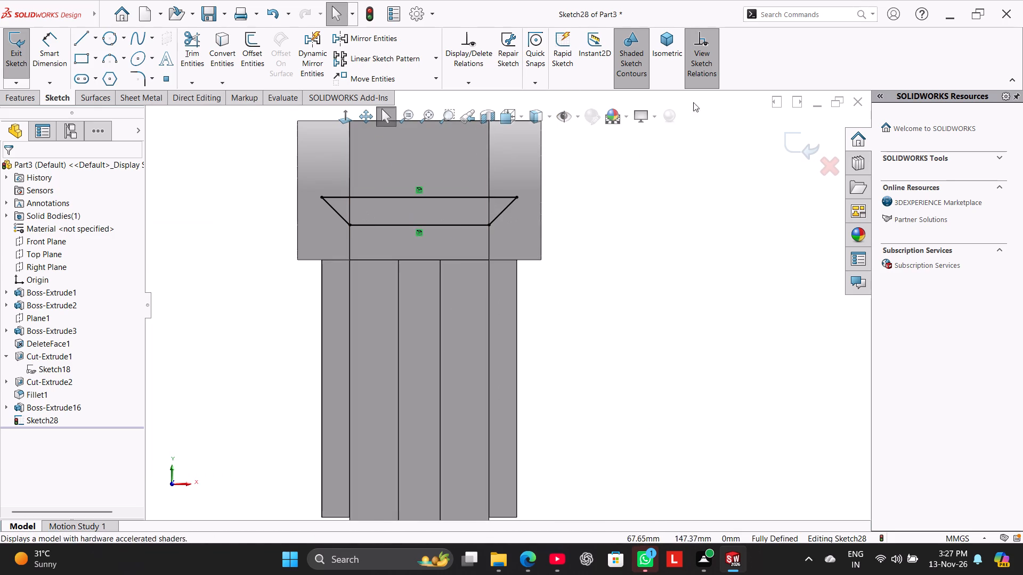
Move the trapezoid's lower corners outward to X 28 mm and X -28 mm at Y 120 mm, making the profile rectangular.
{"action": "left_click", "coordinate": [710, 68]}
{"action": "left_click", "coordinate": [708, 65]}
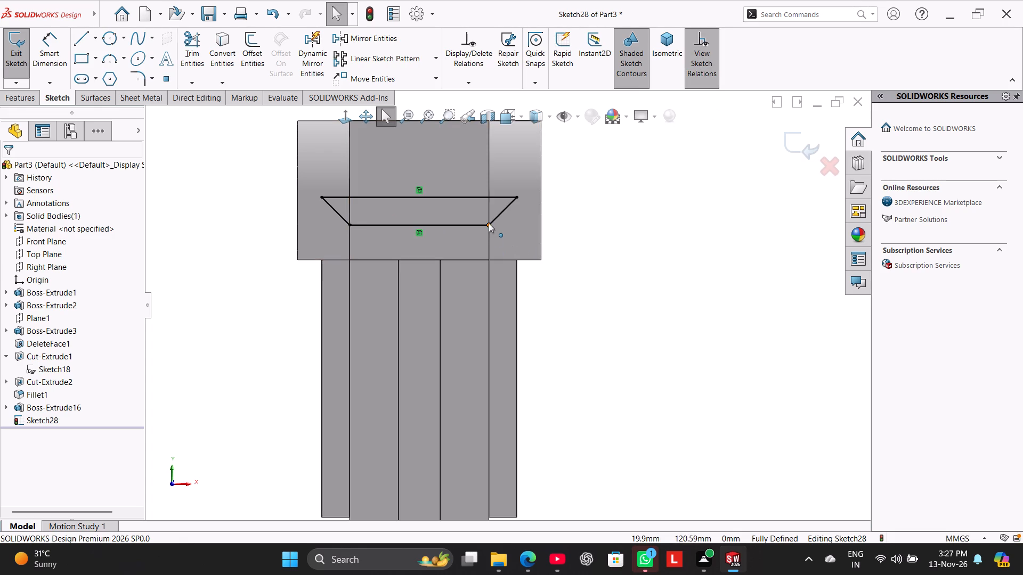
{"action": "left_click_drag", "start_coordinate": [489, 223], "coordinate": [516, 228]}
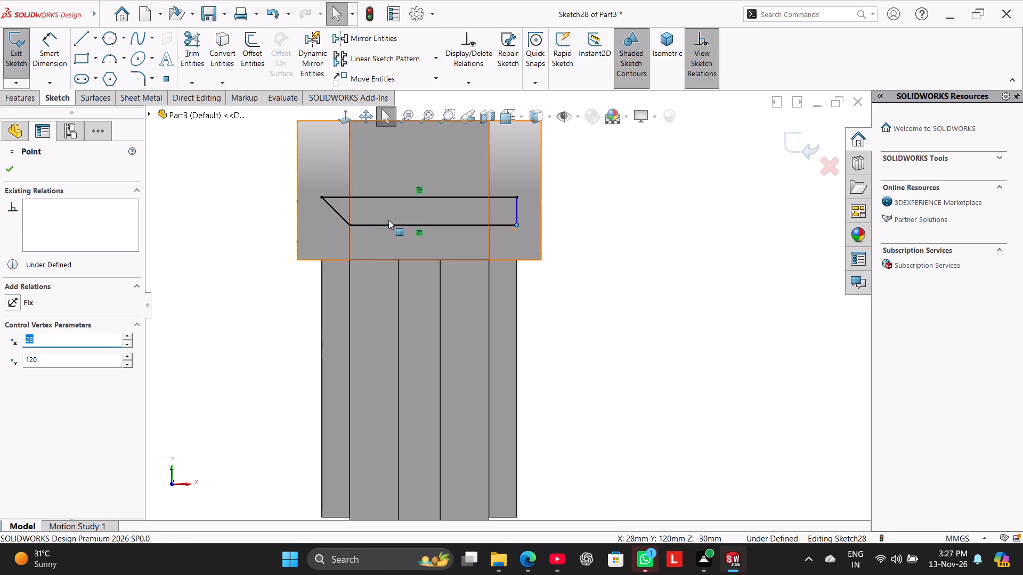
{"action": "left_click_drag", "start_coordinate": [351, 225], "coordinate": [324, 228]}
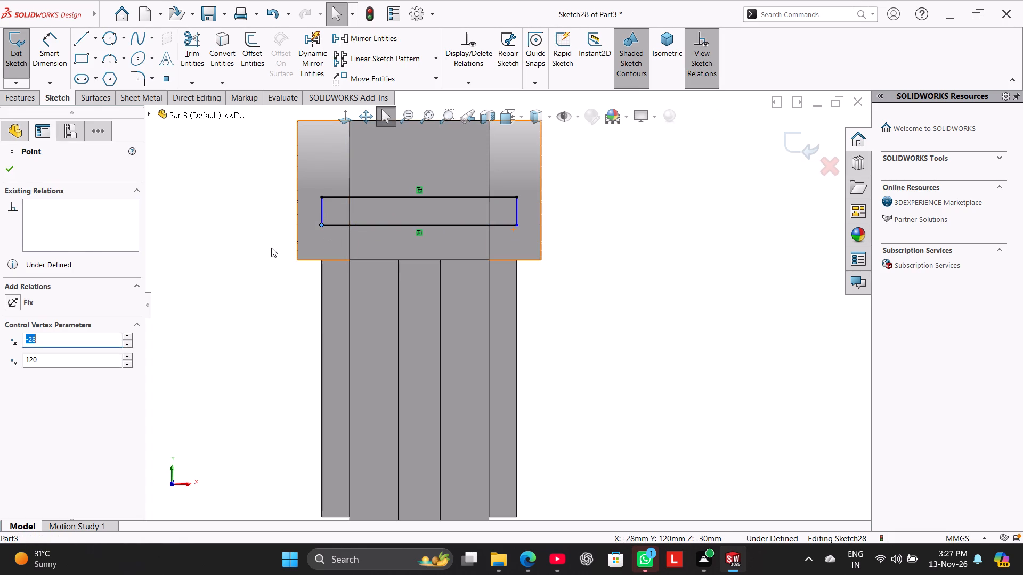
{"action": "left_click", "coordinate": [271, 248]}
Apply a Vertical relation to each of the profile's two short side lines.
{"action": "right_click", "coordinate": [517, 208]}
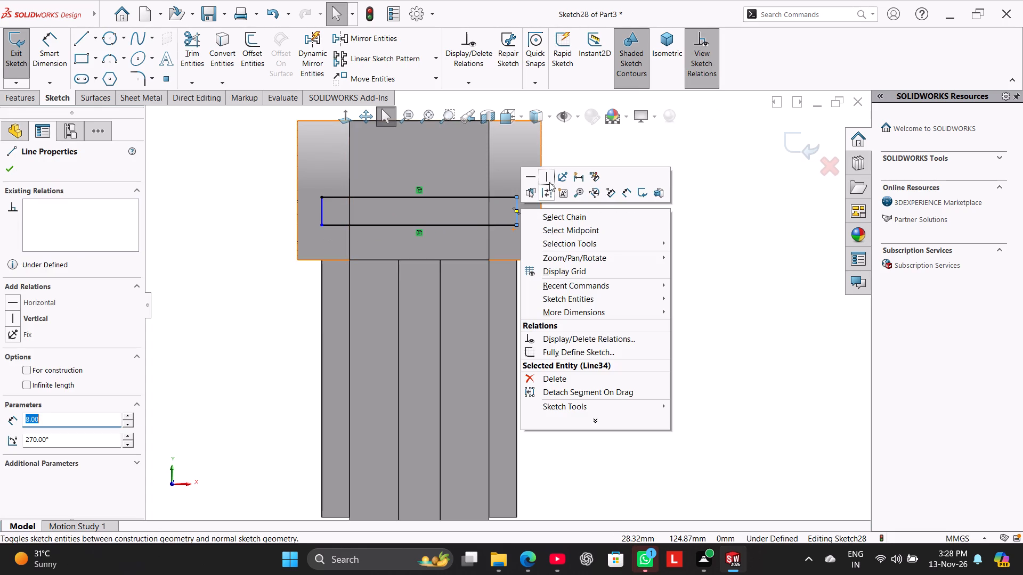
{"action": "left_click", "coordinate": [549, 179]}
{"action": "left_click", "coordinate": [304, 251]}
{"action": "left_click", "coordinate": [306, 243]}
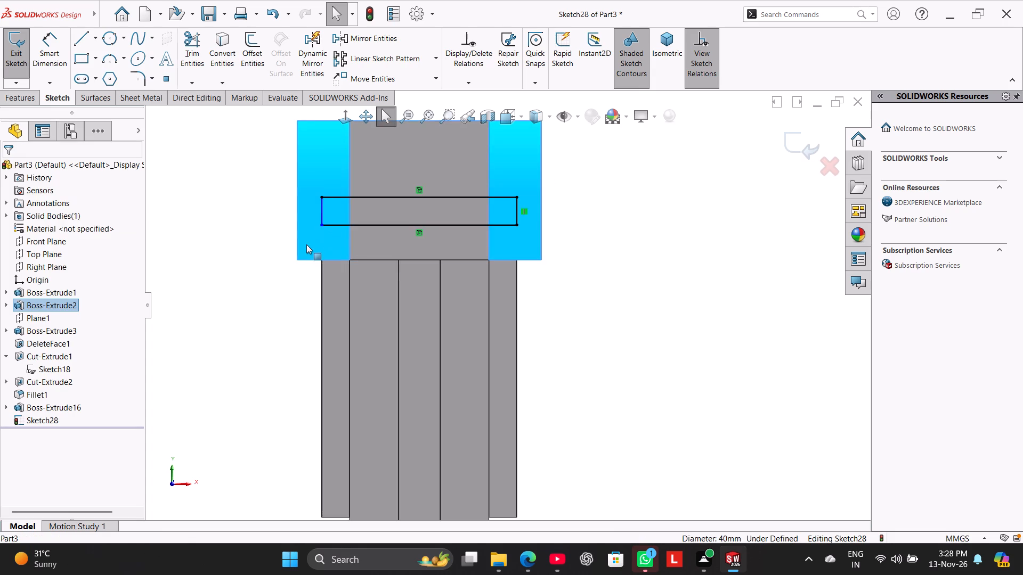
{"action": "right_click", "coordinate": [234, 211]}
{"action": "left_click", "coordinate": [175, 224]}
{"action": "right_click", "coordinate": [323, 212]}
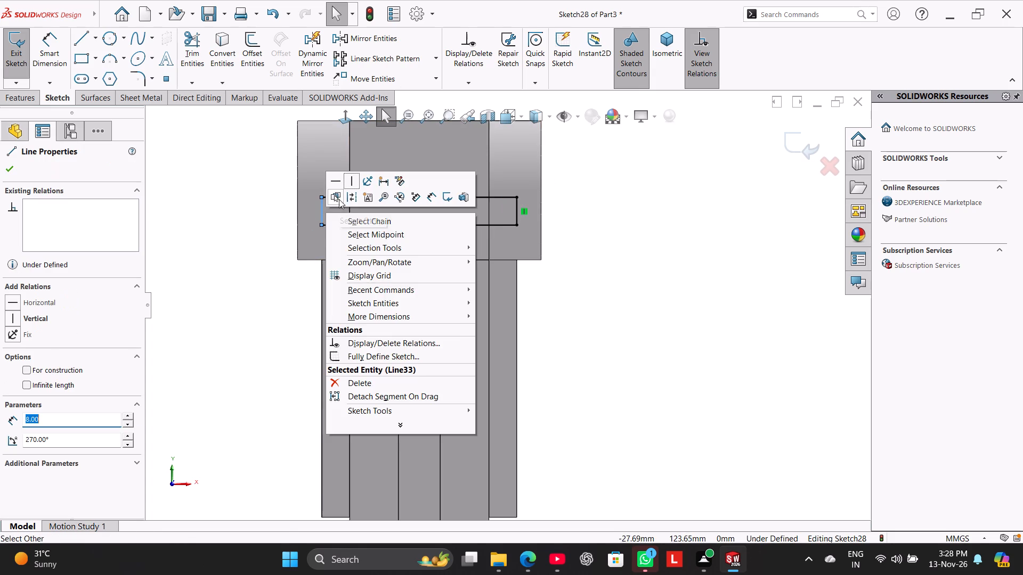
{"action": "left_click", "coordinate": [352, 181]}
{"action": "left_click", "coordinate": [262, 197]}
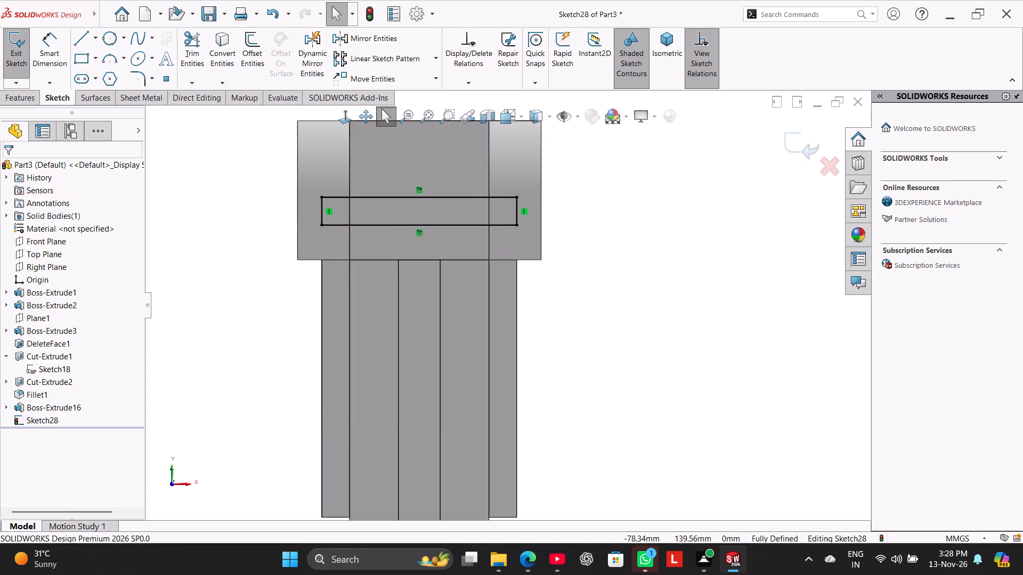
Extrude the rectangular profile 7 mm blind from the sketch plane toward the cylindrical boss, merging the result.
{"action": "left_click", "coordinate": [22, 96]}
{"action": "left_click", "coordinate": [25, 61]}
{"action": "middle_click_drag", "start_coordinate": [273, 249], "coordinate": [248, 256]}
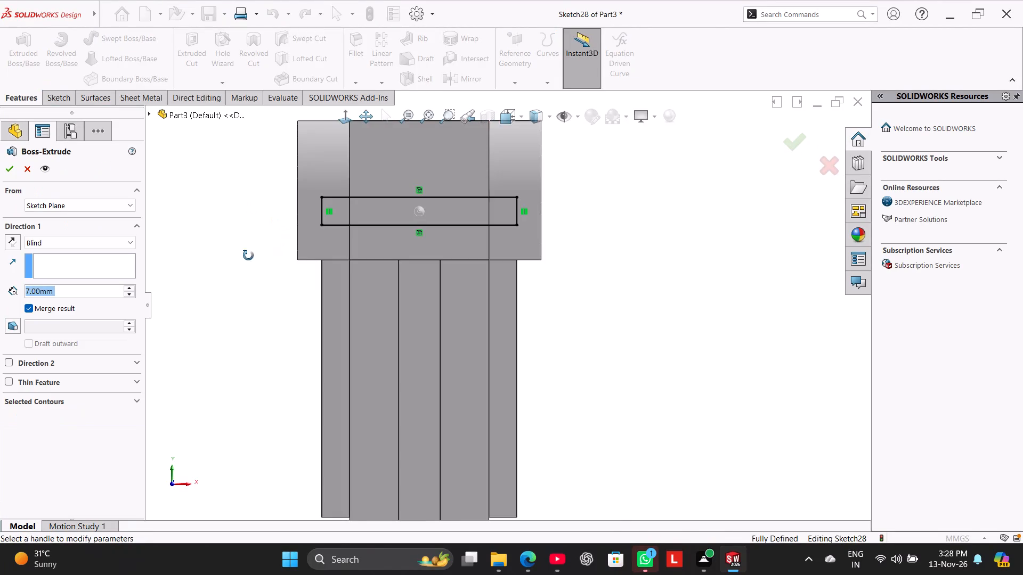
{"action": "middle_click_drag", "start_coordinate": [248, 256], "coordinate": [170, 266]}
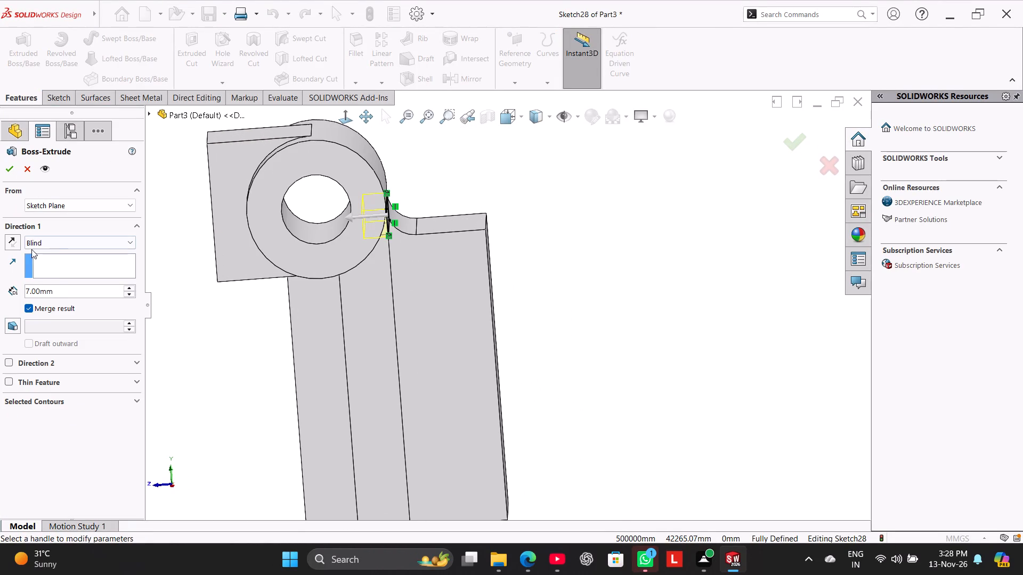
{"action": "left_click", "coordinate": [12, 167]}
{"action": "left_click", "coordinate": [202, 280]}
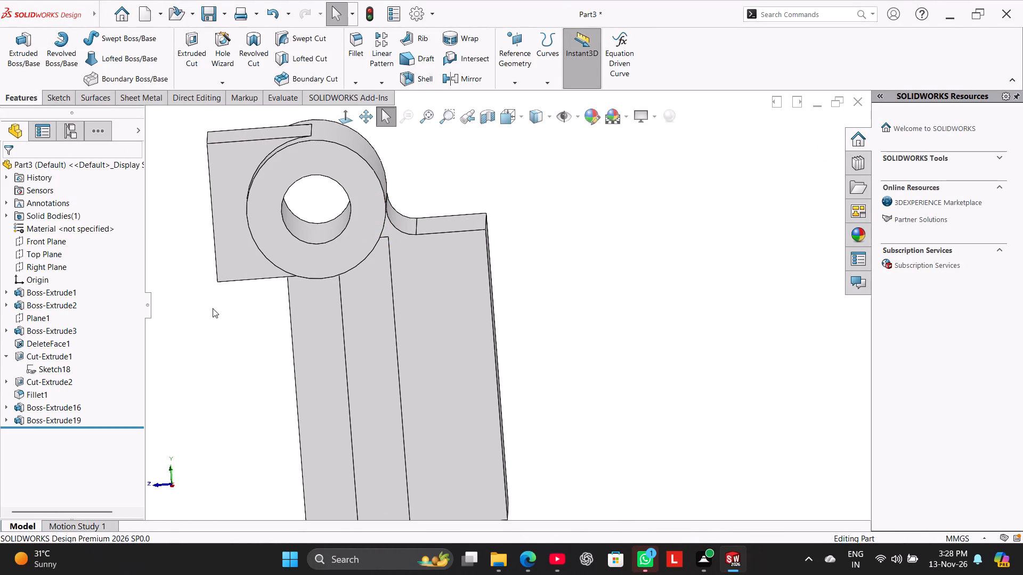
Examine the junction between the new extrusion, the cylindrical boss and the rear block from several angles.
{"action": "middle_click_drag", "start_coordinate": [217, 317], "coordinate": [217, 299]}
{"action": "scroll", "coordinate": [418, 270], "scroll_direction": "down", "scroll_amount": 2}
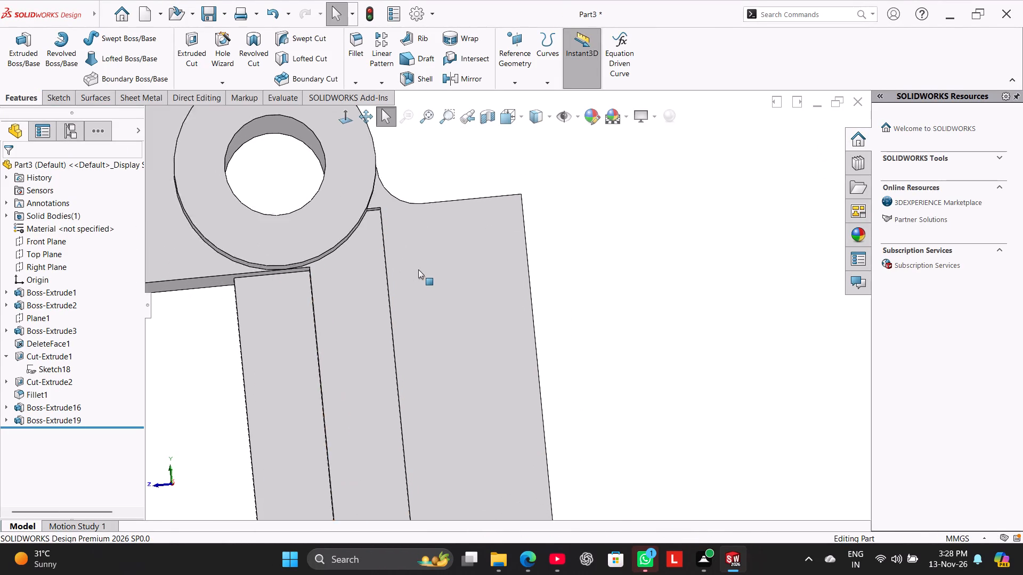
{"action": "scroll", "coordinate": [418, 269], "scroll_direction": "down", "scroll_amount": 3}
{"action": "middle_click_drag", "start_coordinate": [363, 236], "coordinate": [384, 132]}
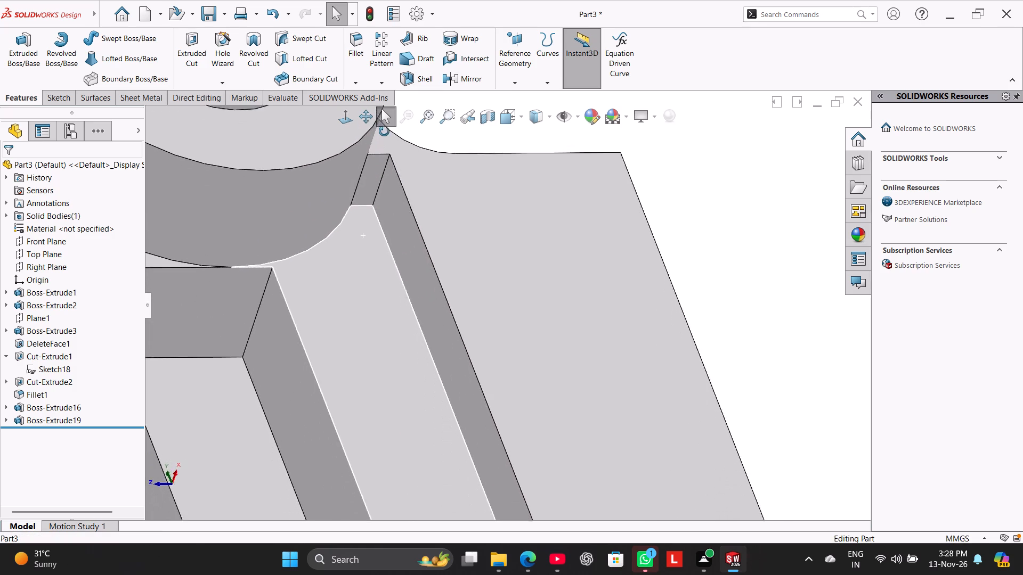
{"action": "middle_click_drag", "start_coordinate": [384, 132], "coordinate": [359, 225]}
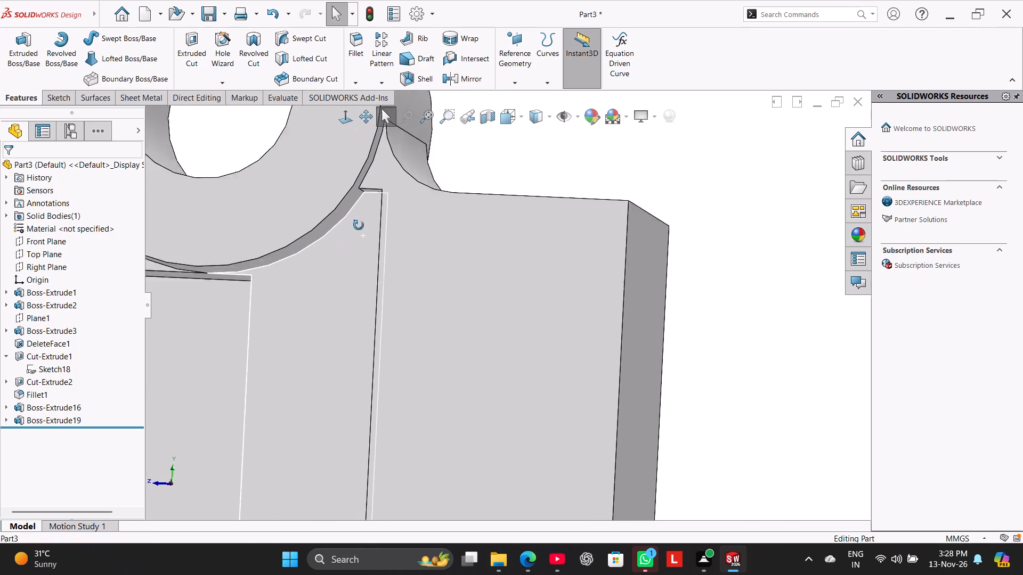
{"action": "middle_click_drag", "start_coordinate": [359, 225], "coordinate": [344, 252]}
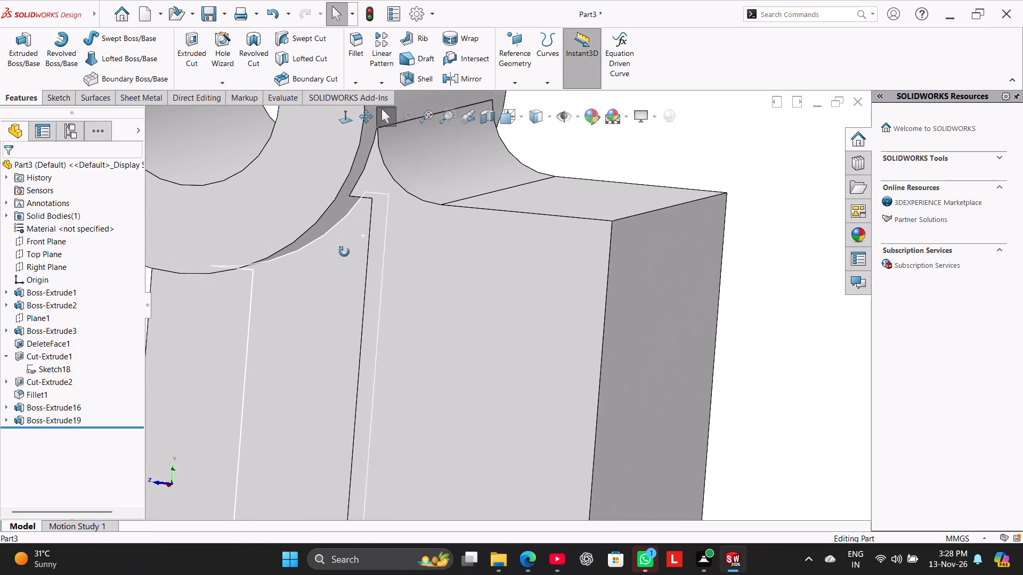
{"action": "middle_click_drag", "start_coordinate": [344, 252], "coordinate": [350, 246]}
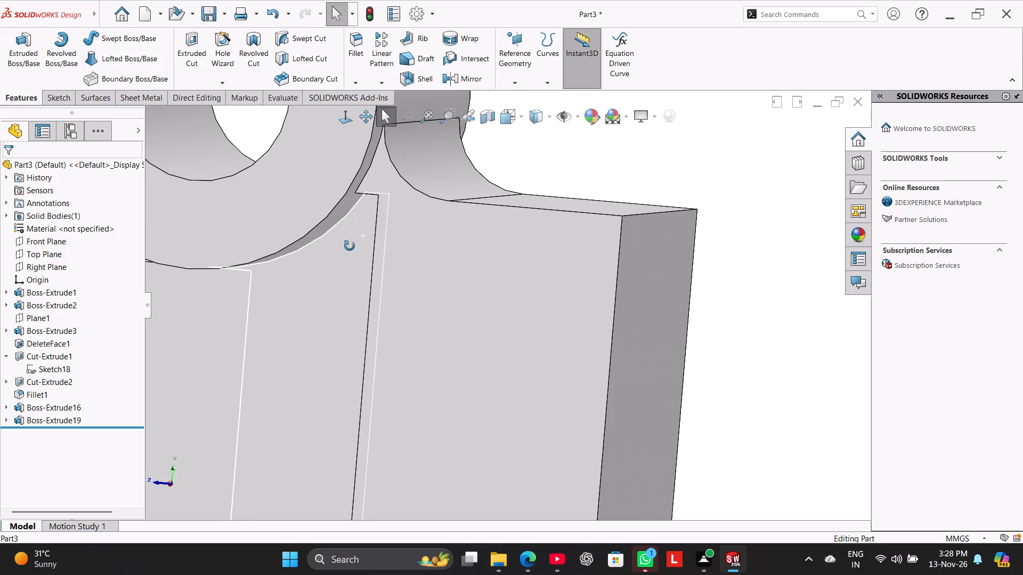
{"action": "middle_click_drag", "start_coordinate": [350, 246], "coordinate": [359, 220]}
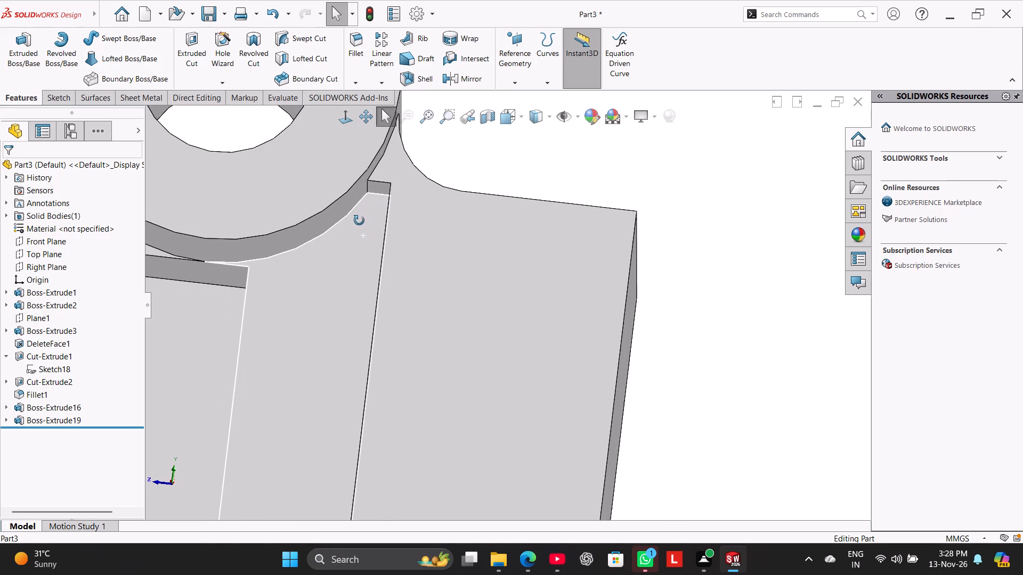
{"action": "middle_click_drag", "start_coordinate": [359, 220], "coordinate": [353, 256]}
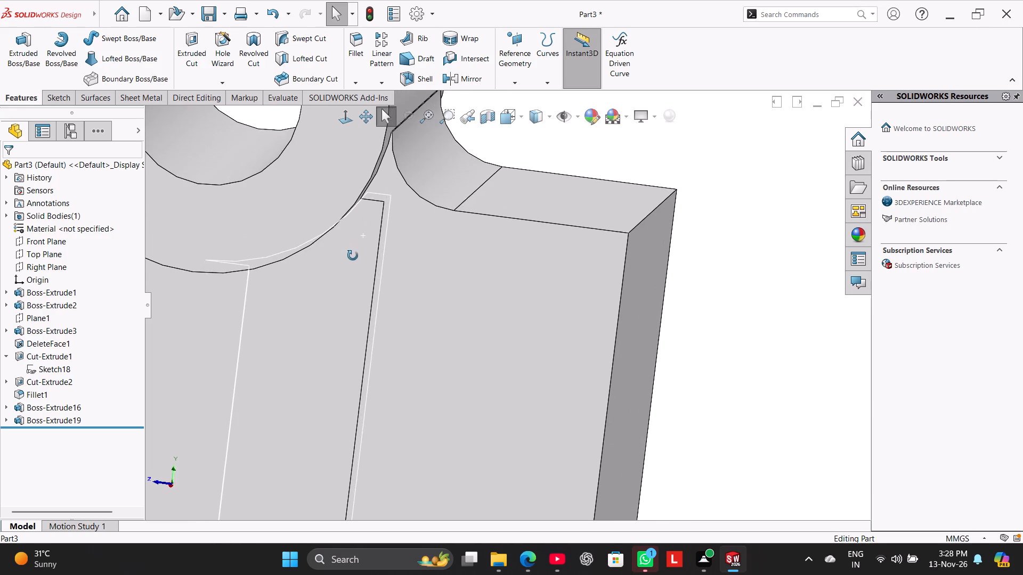
{"action": "middle_click_drag", "start_coordinate": [353, 256], "coordinate": [341, 259]}
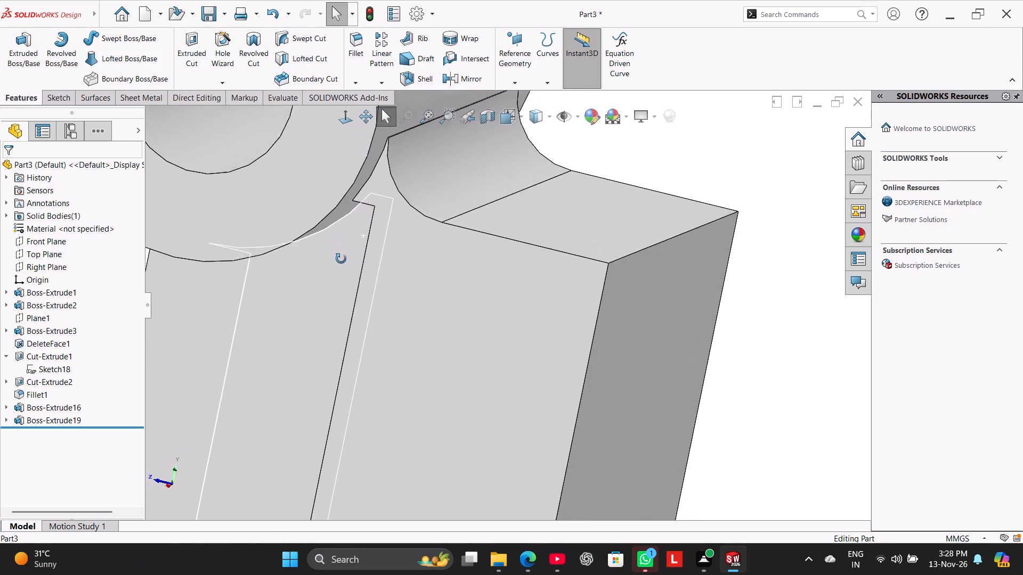
{"action": "middle_click_drag", "start_coordinate": [341, 259], "coordinate": [374, 219]}
{"action": "right_click_drag", "start_coordinate": [367, 325], "coordinate": [516, 251]}
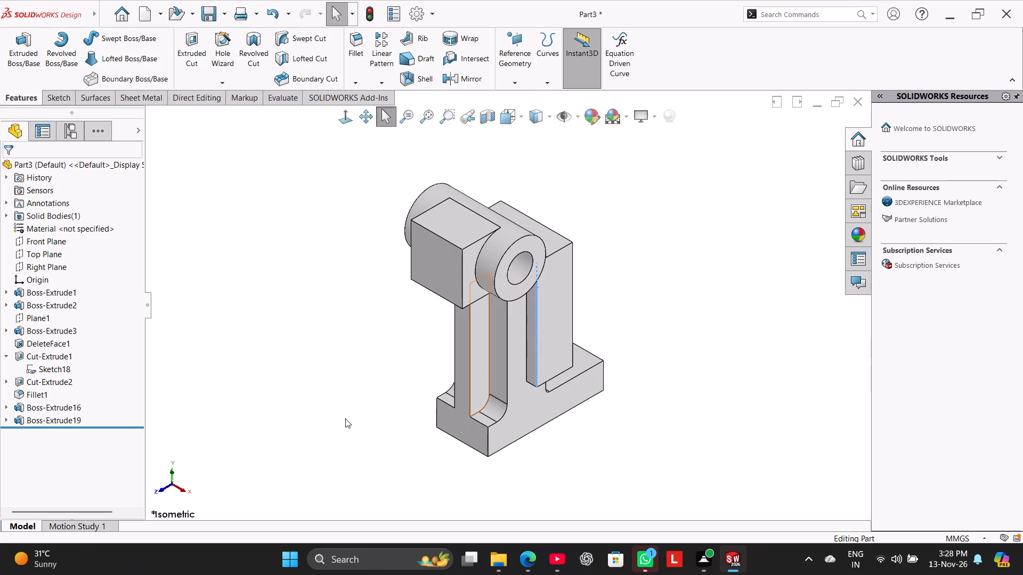
{"action": "left_click", "coordinate": [345, 418]}
{"action": "middle_click_drag", "start_coordinate": [389, 379], "coordinate": [323, 279]}
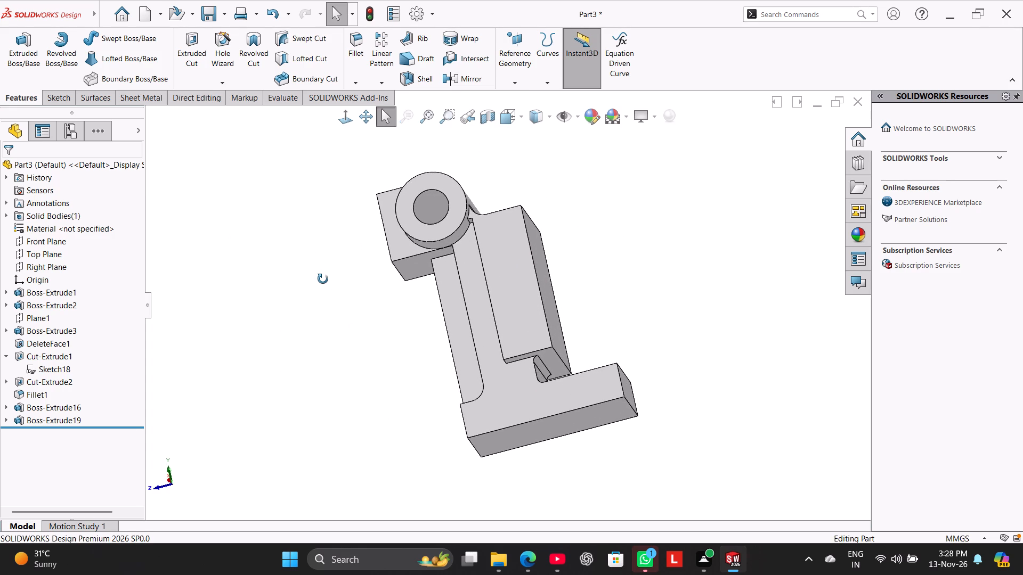
{"action": "middle_click_drag", "start_coordinate": [323, 279], "coordinate": [324, 314]}
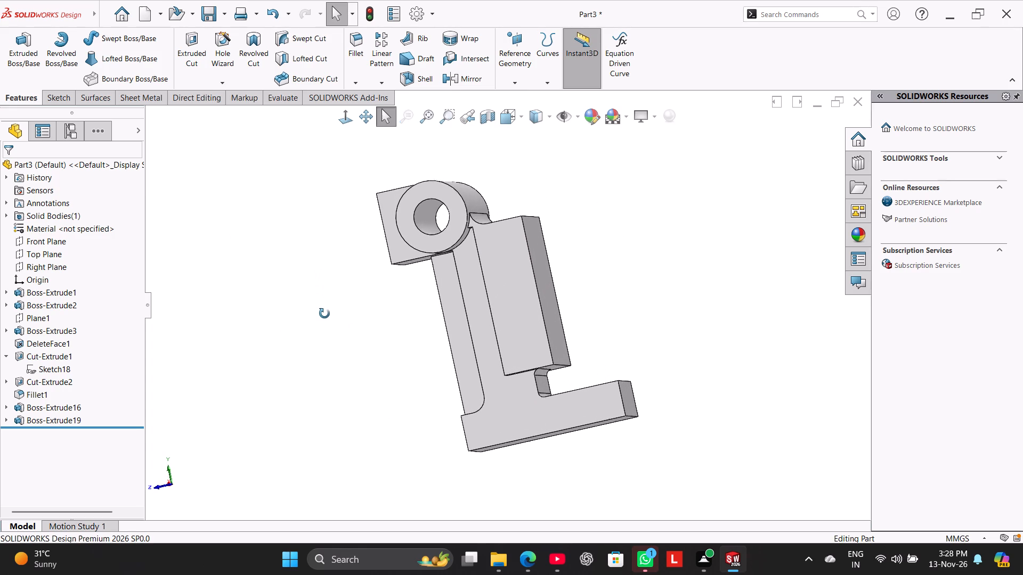
{"action": "middle_click_drag", "start_coordinate": [324, 314], "coordinate": [324, 315]}
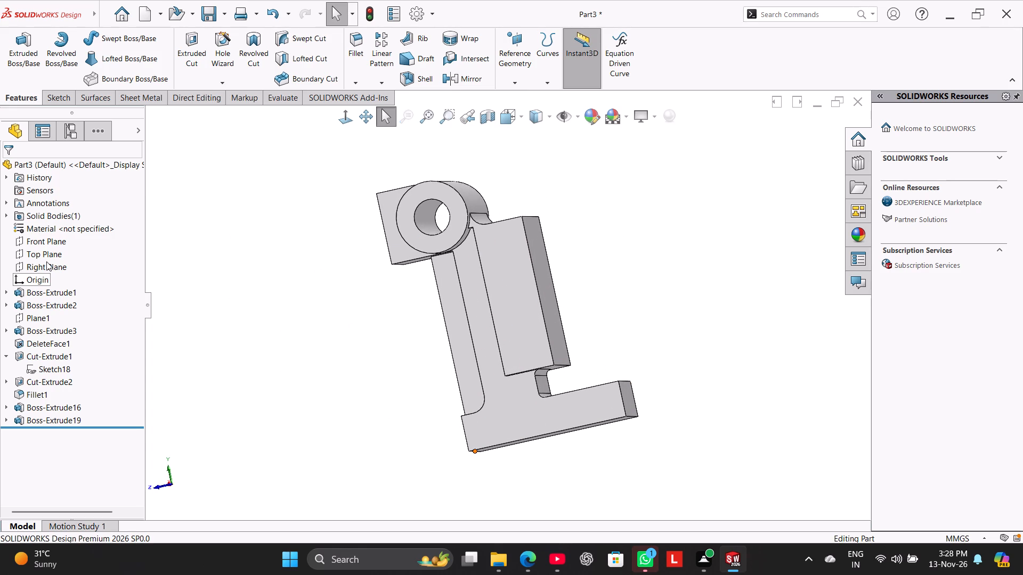
Start a new sketch on the Right Plane.
{"action": "left_click", "coordinate": [48, 264]}
{"action": "left_click", "coordinate": [61, 243]}
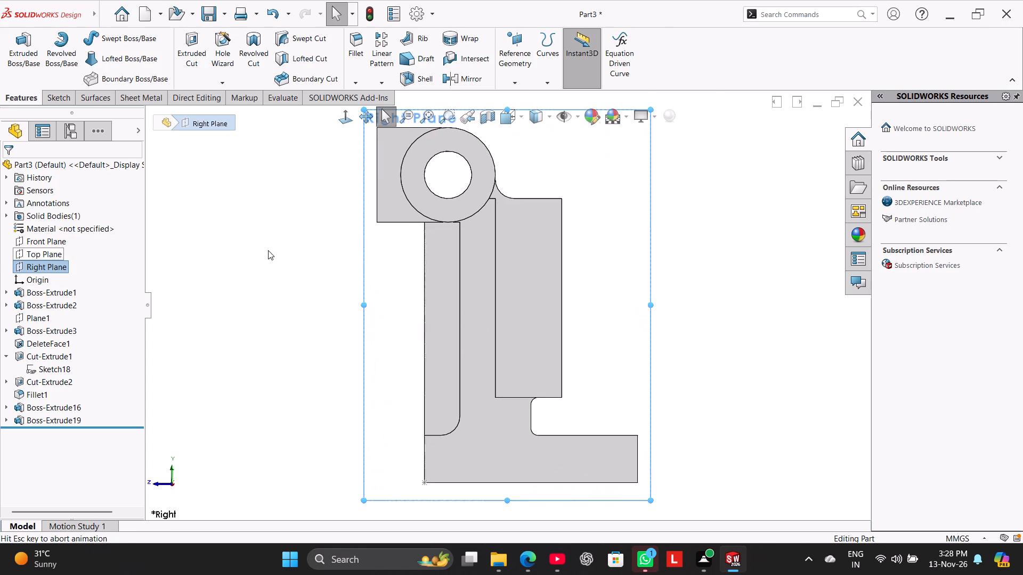
{"action": "left_click", "coordinate": [268, 250]}
Section the model along the Right Plane with 0 mm offset, inspect the cut, and turn the section view off.
{"action": "left_click", "coordinate": [489, 117]}
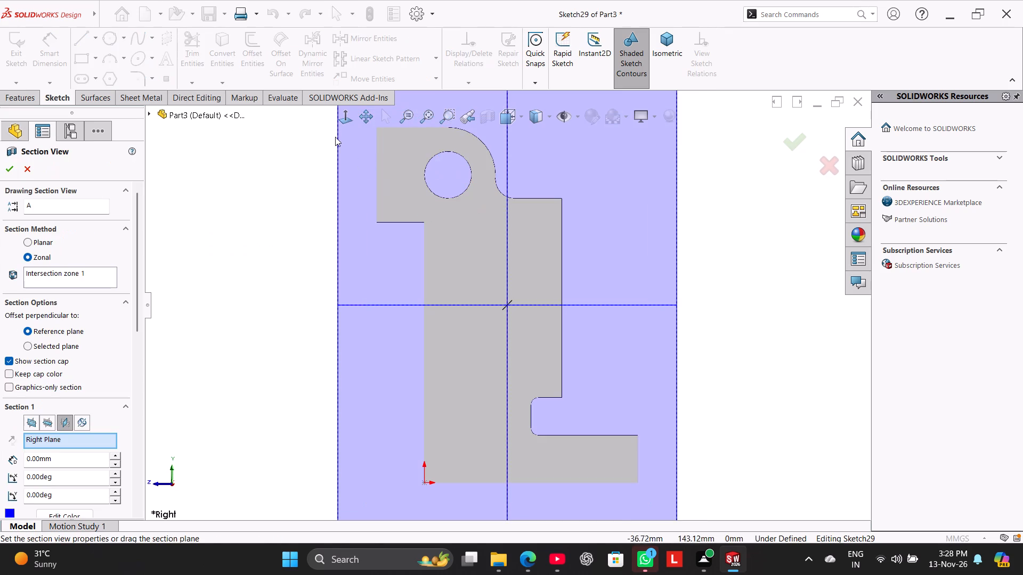
{"action": "left_click", "coordinate": [344, 118]}
{"action": "left_click", "coordinate": [344, 124]}
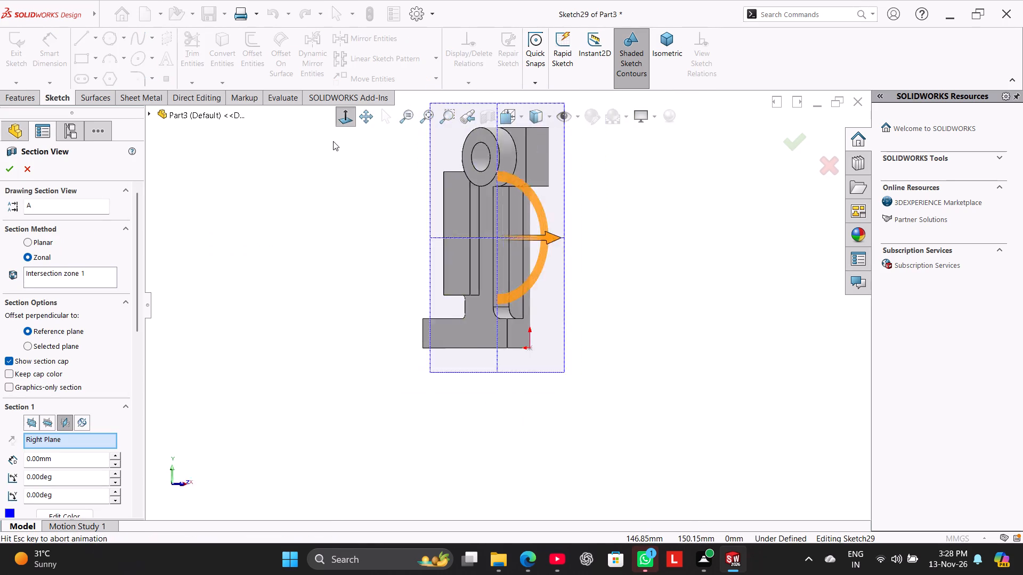
{"action": "left_click", "coordinate": [6, 172]}
{"action": "left_click", "coordinate": [223, 192]}
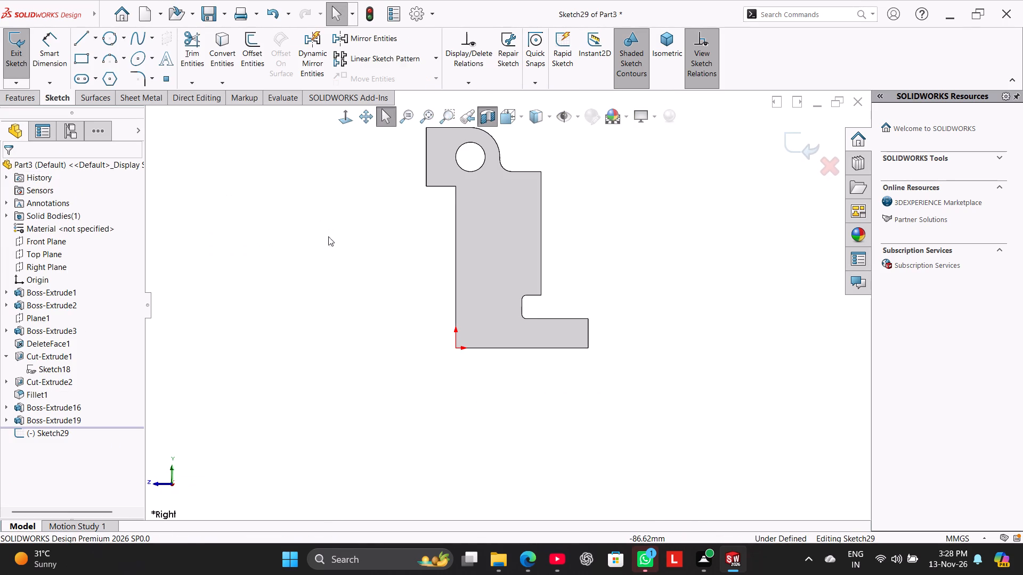
{"action": "middle_click_drag", "start_coordinate": [328, 236], "coordinate": [288, 301]}
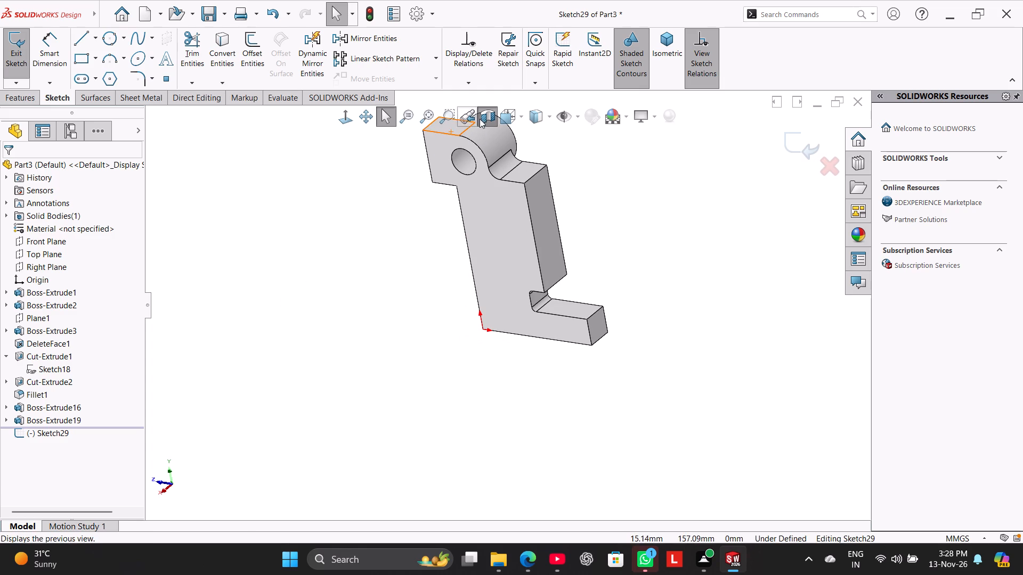
{"action": "left_click", "coordinate": [485, 117]}
{"action": "left_click", "coordinate": [326, 235]}
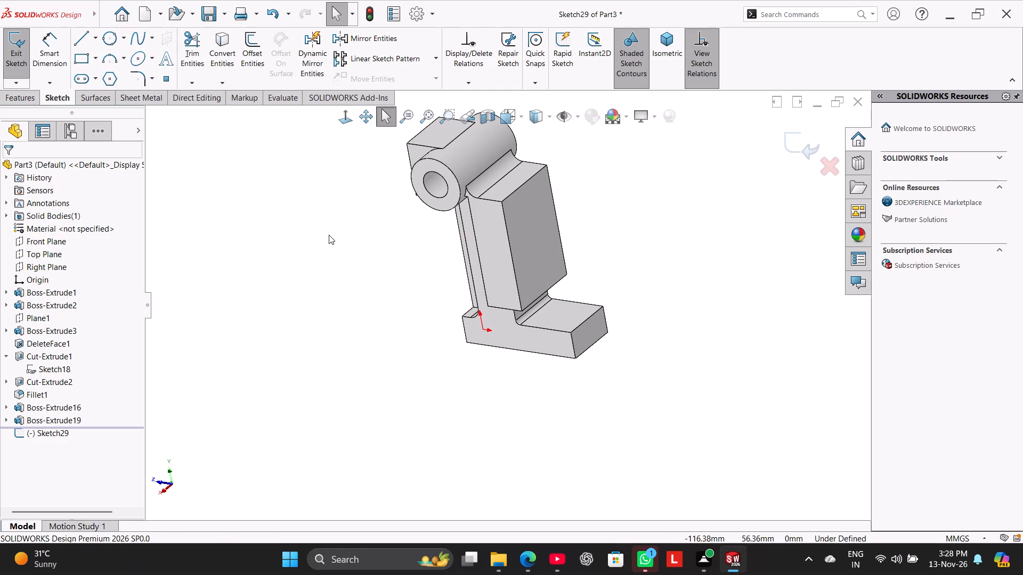
Inspect the area where the cylindrical boss meets the rear block's fillet and the stepped inner face.
{"action": "middle_click_drag", "start_coordinate": [376, 239], "coordinate": [378, 236]}
{"action": "middle_click_drag", "start_coordinate": [378, 236], "coordinate": [418, 153]}
{"action": "scroll", "coordinate": [511, 150], "scroll_direction": "down", "scroll_amount": 9}
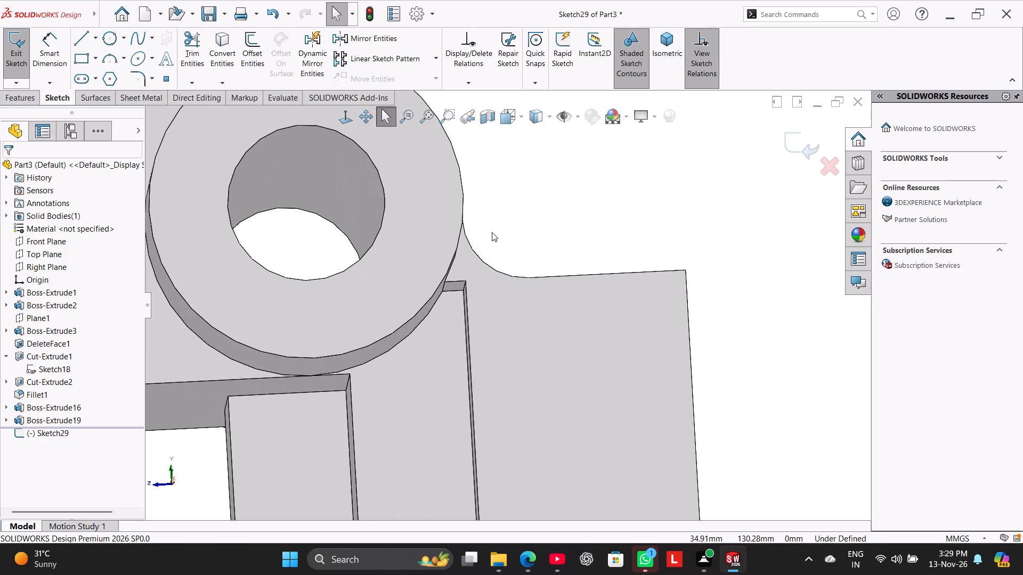
{"action": "scroll", "coordinate": [498, 240], "scroll_direction": "up", "scroll_amount": 1}
{"action": "scroll", "coordinate": [450, 291], "scroll_direction": "down", "scroll_amount": 3}
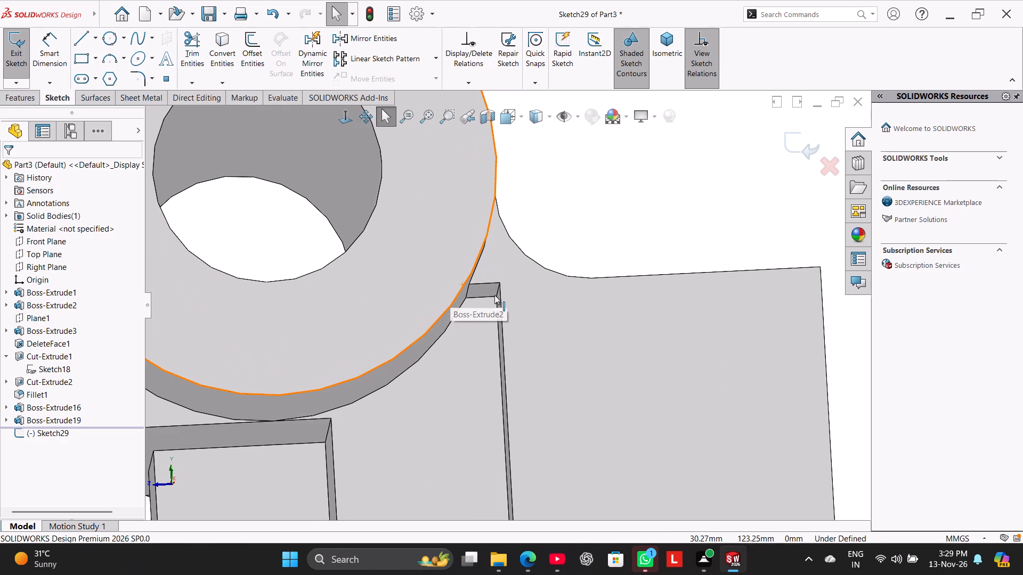
{"action": "scroll", "coordinate": [492, 295], "scroll_direction": "up", "scroll_amount": 2}
{"action": "middle_click_drag", "start_coordinate": [483, 314], "coordinate": [474, 330]}
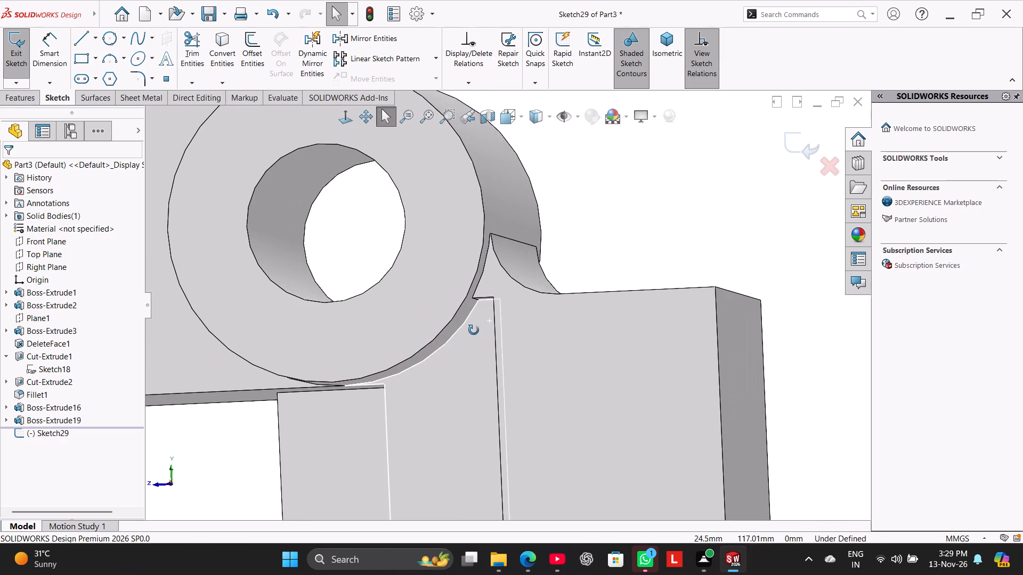
{"action": "middle_click_drag", "start_coordinate": [474, 330], "coordinate": [458, 360]}
{"action": "scroll", "coordinate": [475, 355], "scroll_direction": "down", "scroll_amount": 1}
{"action": "scroll", "coordinate": [531, 259], "scroll_direction": "down", "scroll_amount": 4}
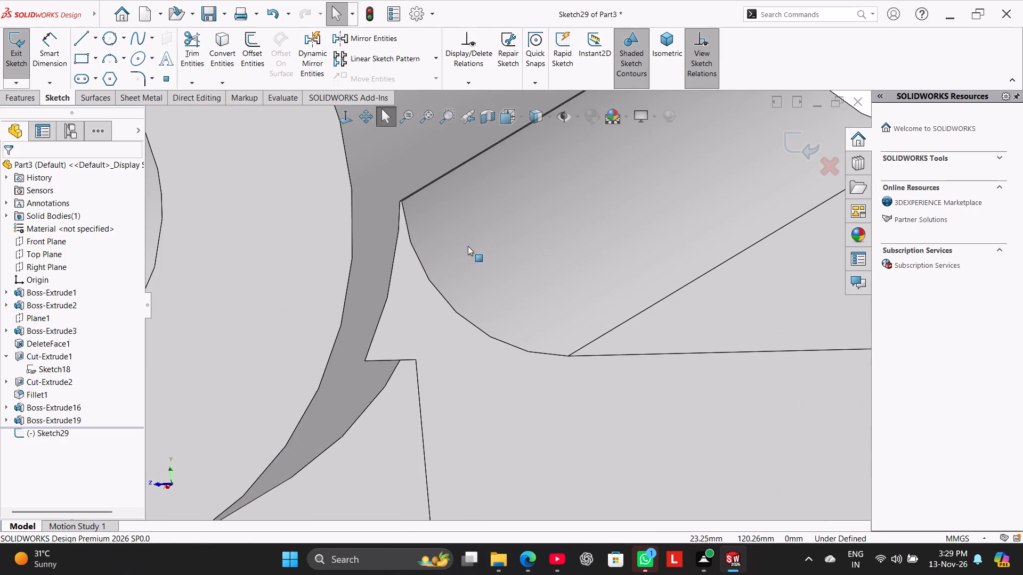
{"action": "scroll", "coordinate": [467, 246], "scroll_direction": "up", "scroll_amount": 11}
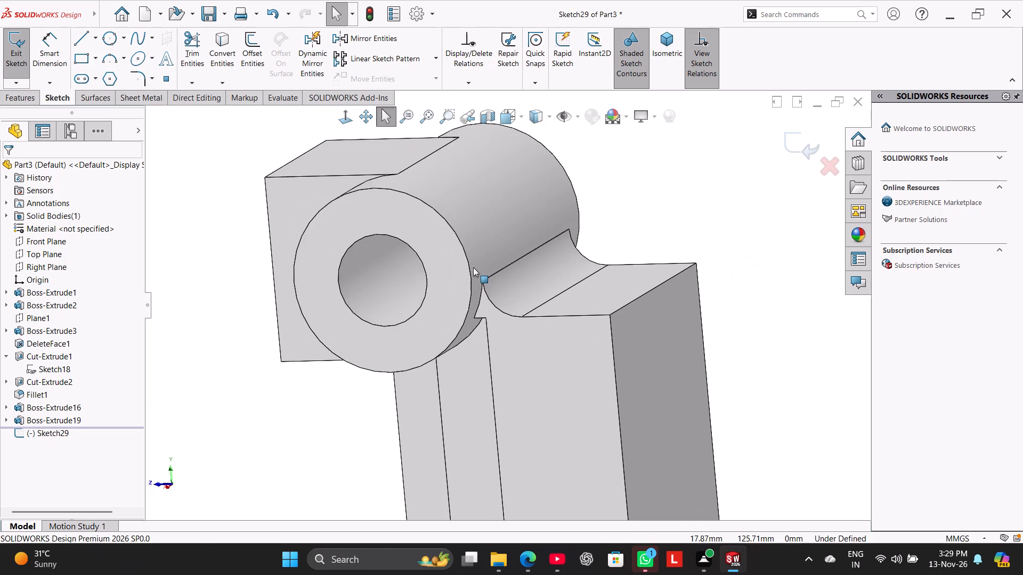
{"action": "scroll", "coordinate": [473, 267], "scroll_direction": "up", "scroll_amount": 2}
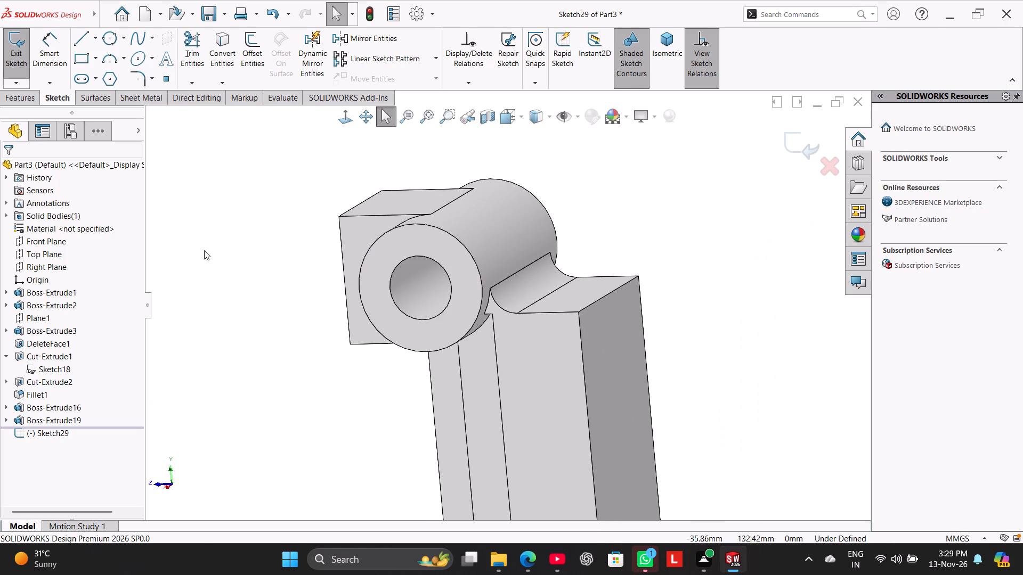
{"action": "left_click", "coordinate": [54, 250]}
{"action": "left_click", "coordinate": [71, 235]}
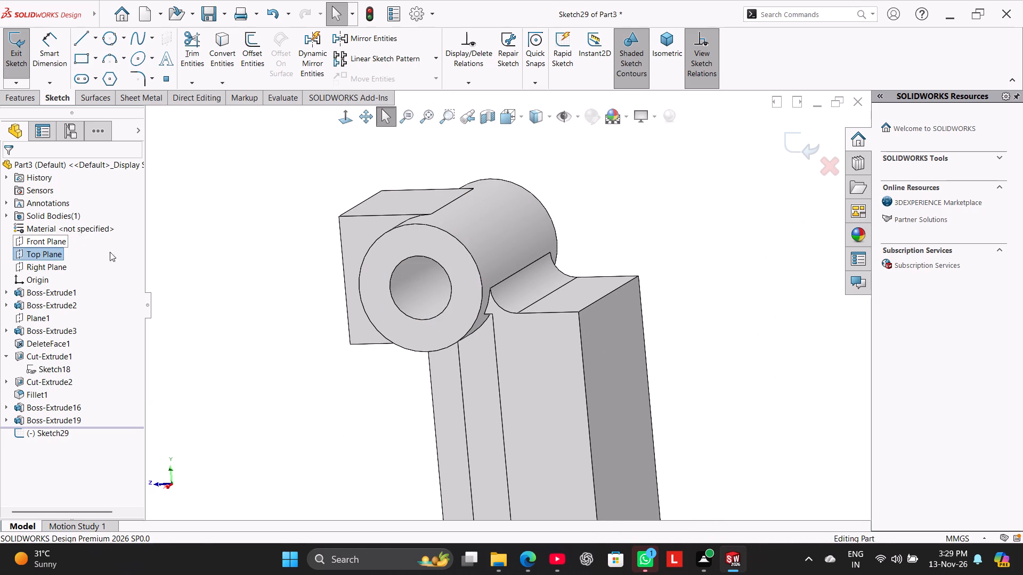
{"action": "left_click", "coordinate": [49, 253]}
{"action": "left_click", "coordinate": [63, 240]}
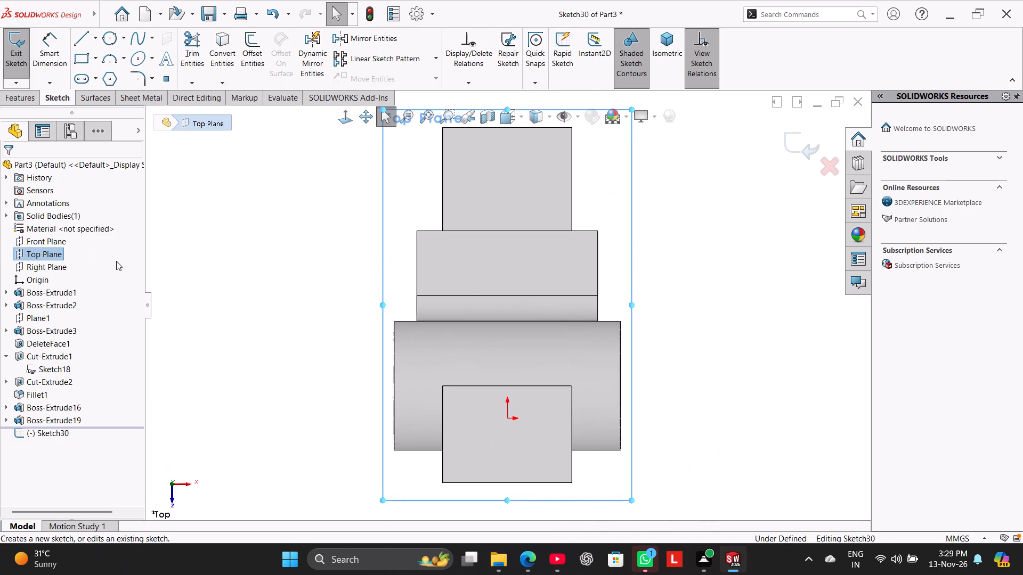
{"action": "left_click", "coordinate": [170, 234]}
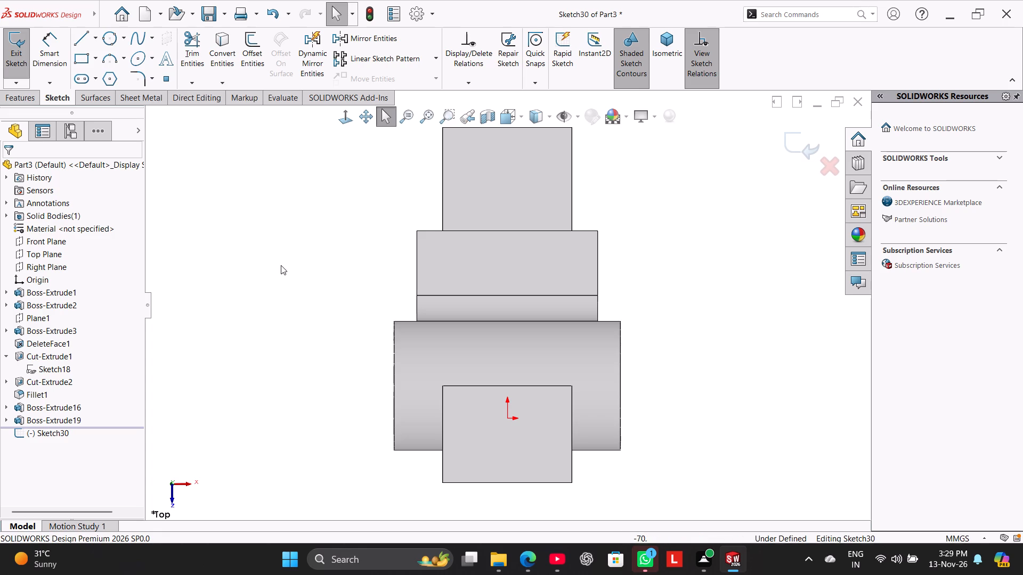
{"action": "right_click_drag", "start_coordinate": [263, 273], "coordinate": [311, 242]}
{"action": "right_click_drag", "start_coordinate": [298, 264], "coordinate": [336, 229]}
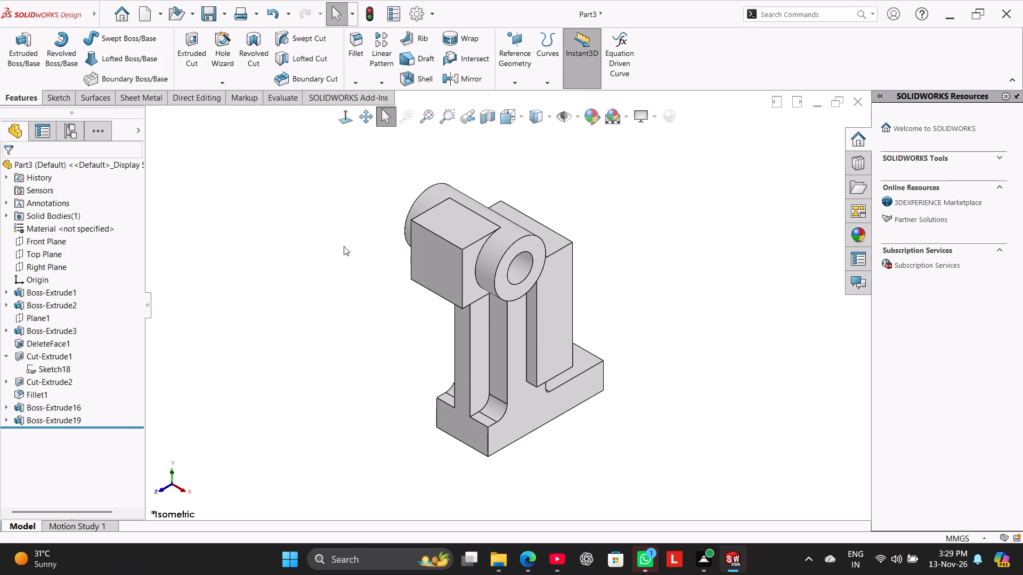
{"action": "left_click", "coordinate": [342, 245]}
Sketch a closed trapezoid on the rear block's top face, about 28 mm wide along the outer rear edge, 40 mm at its inner base and 7 mm deep.
{"action": "left_click", "coordinate": [548, 238]}
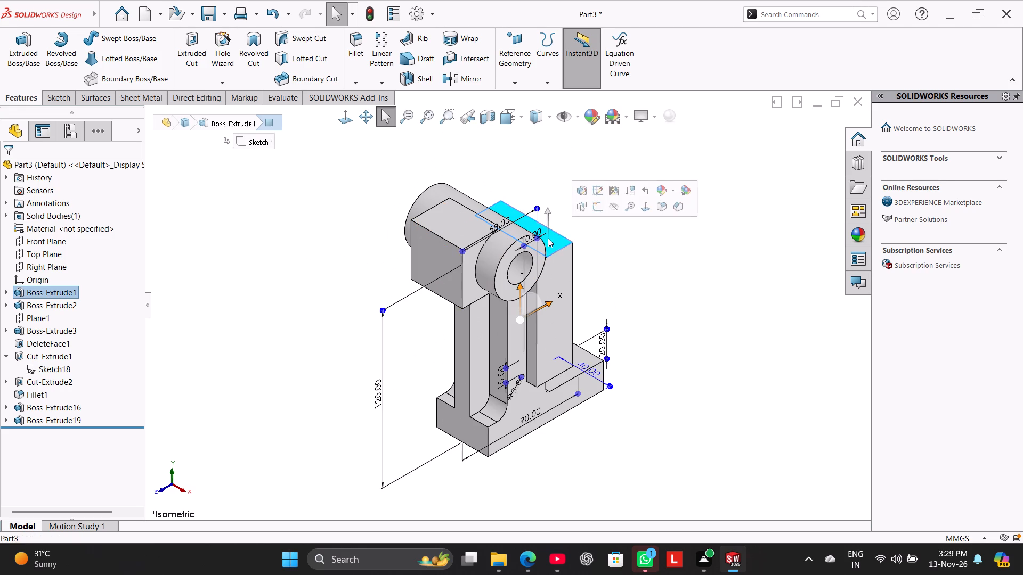
{"action": "left_click", "coordinate": [591, 213]}
{"action": "left_click", "coordinate": [259, 247]}
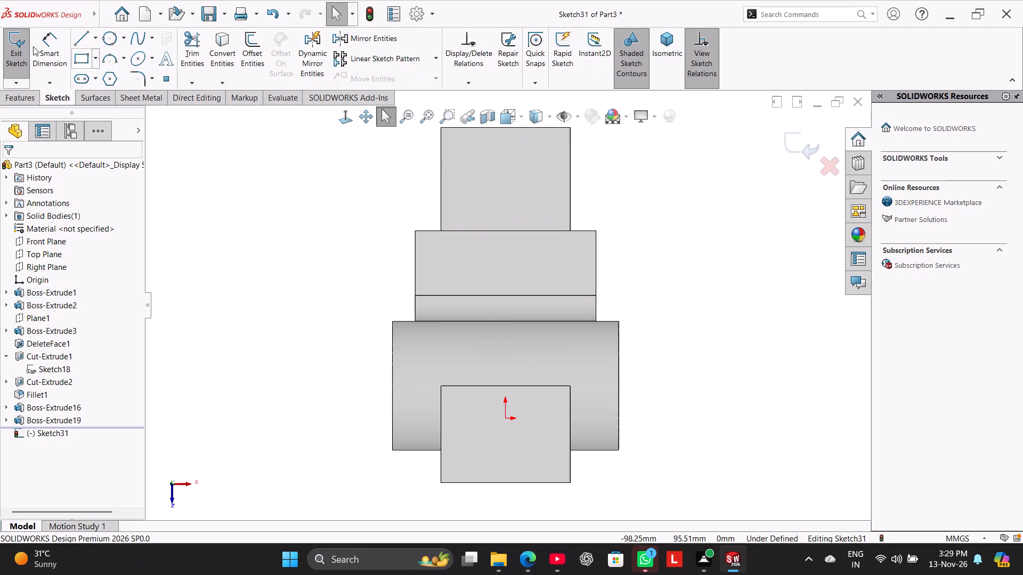
{"action": "left_click", "coordinate": [83, 39]}
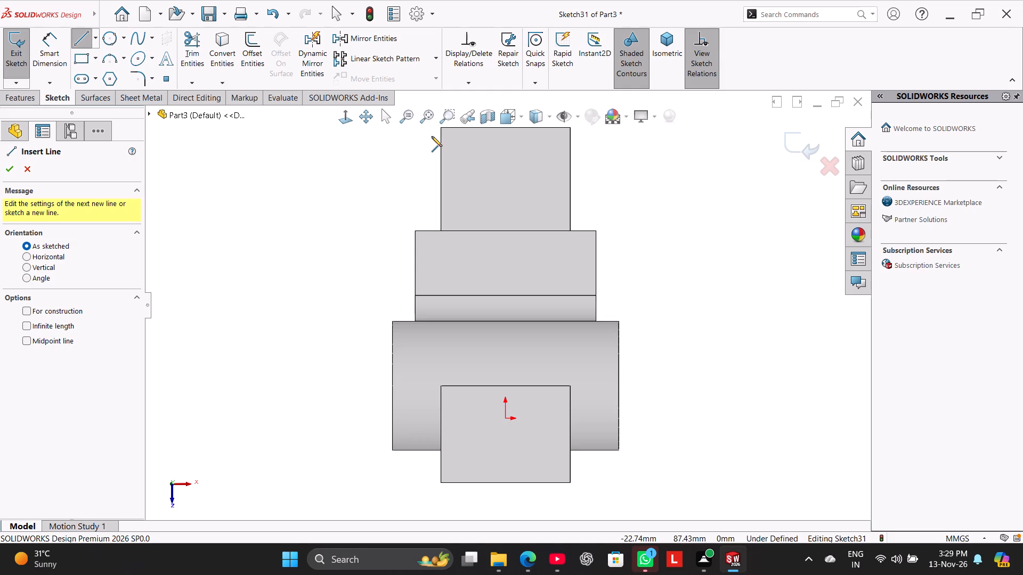
{"action": "left_click", "coordinate": [465, 231]}
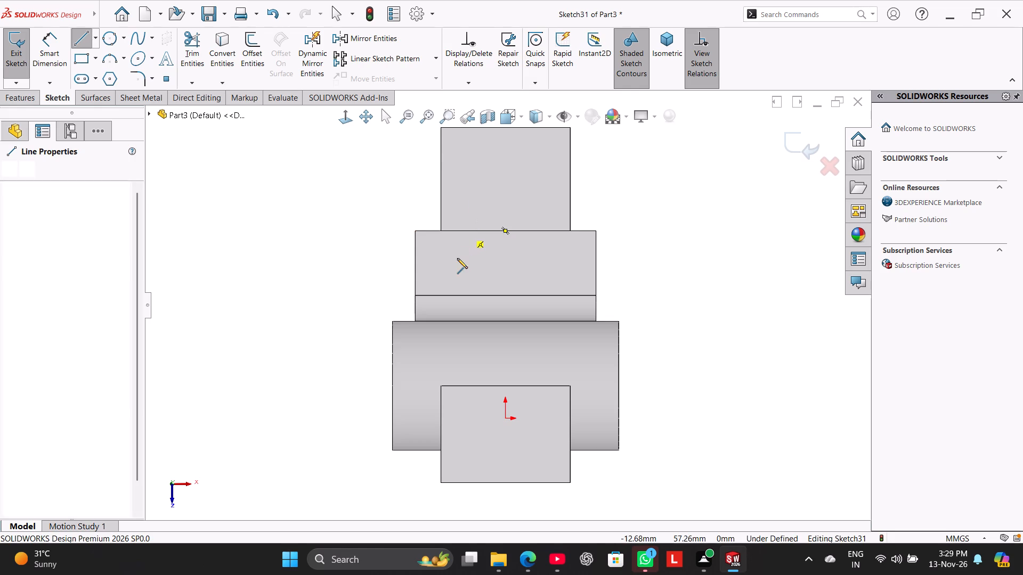
{"action": "left_click", "coordinate": [444, 255]}
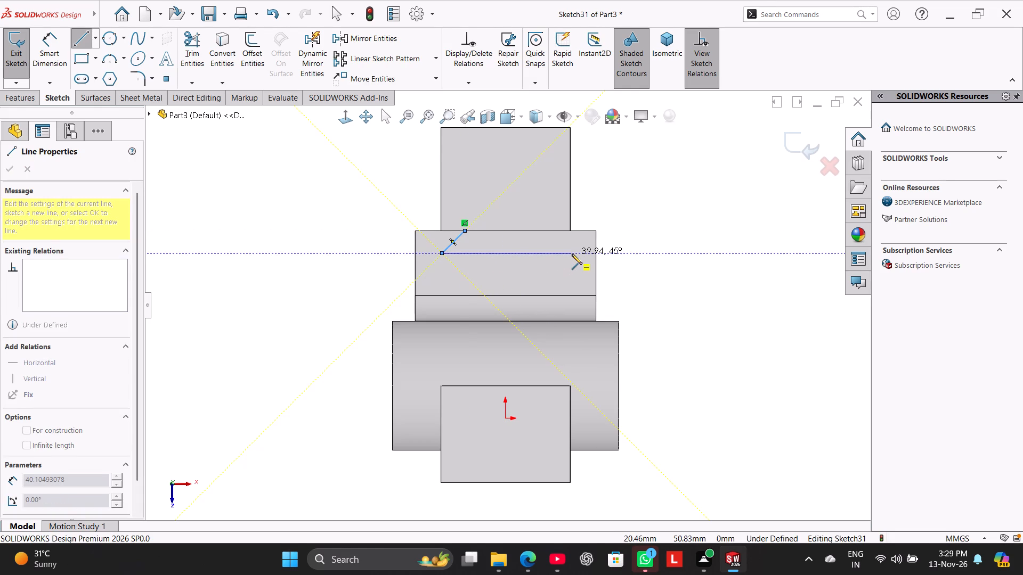
{"action": "left_click", "coordinate": [572, 254]}
{"action": "left_click", "coordinate": [555, 233]}
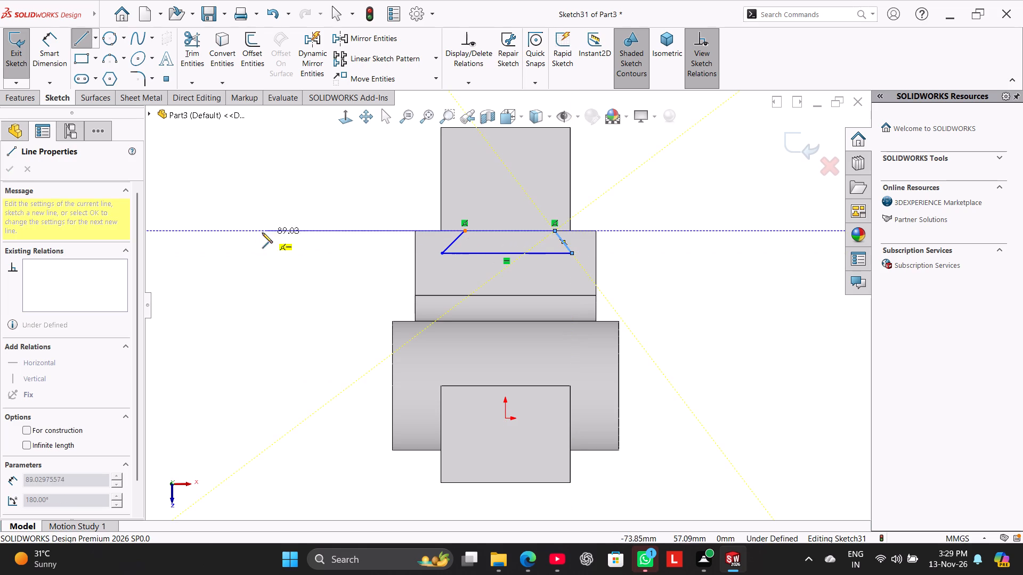
{"action": "right_click", "coordinate": [259, 232]}
{"action": "left_click", "coordinate": [290, 239]}
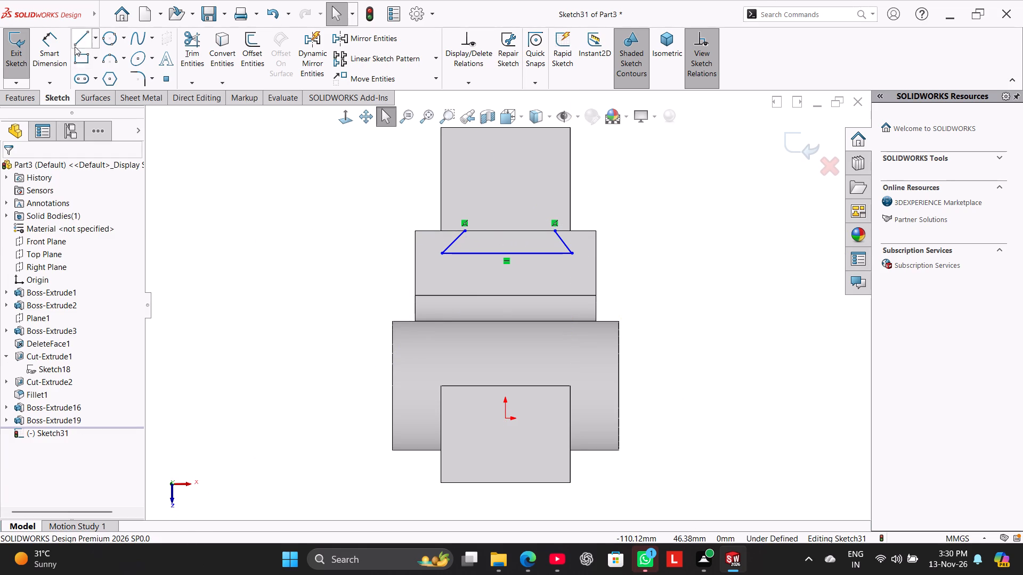
{"action": "left_click", "coordinate": [76, 36]}
{"action": "left_click_drag", "start_coordinate": [464, 229], "coordinate": [473, 231]}
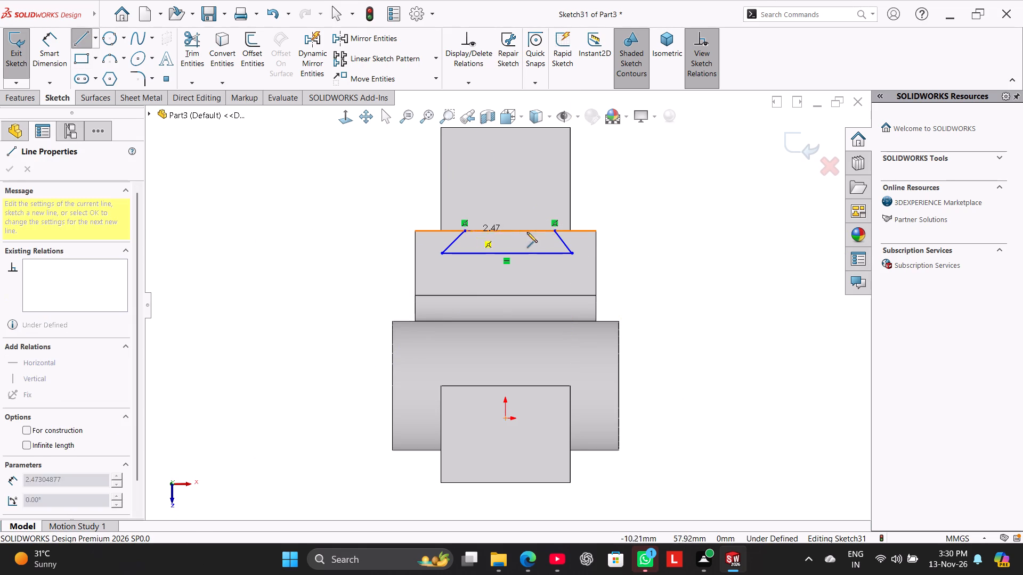
{"action": "left_click", "coordinate": [557, 231]}
{"action": "right_click", "coordinate": [237, 221]}
{"action": "left_click", "coordinate": [287, 231]}
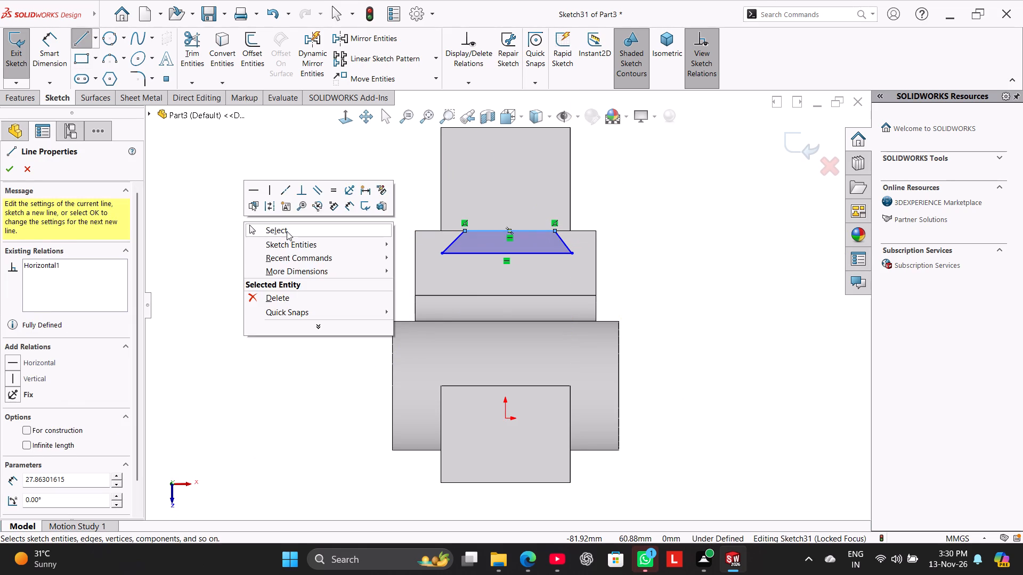
Dimension the distance between the trapezoid's two parallel sides as 10 mm.
{"action": "left_click", "coordinate": [41, 45]}
{"action": "left_click", "coordinate": [490, 231]}
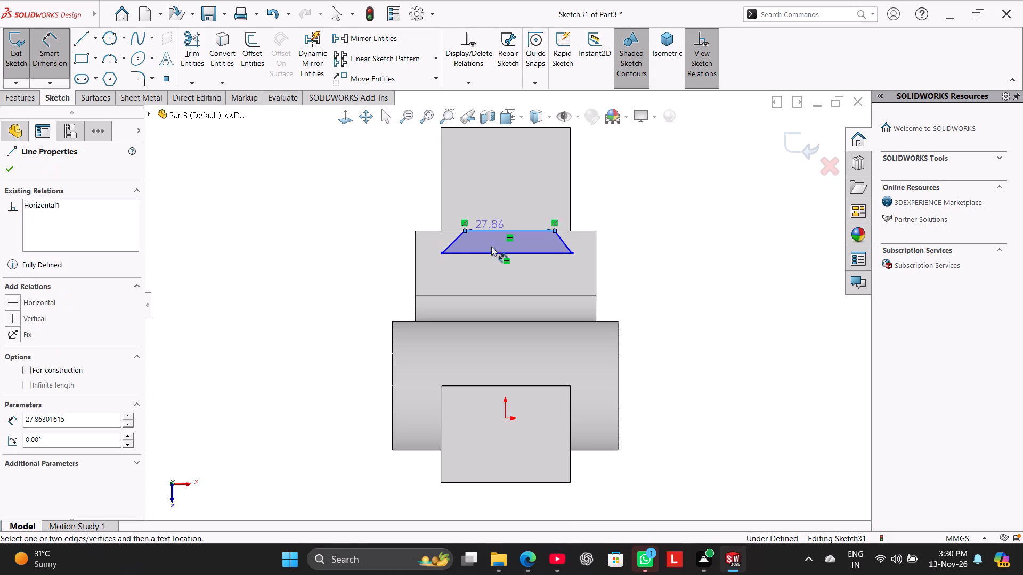
{"action": "left_click", "coordinate": [492, 255]}
{"action": "left_click", "coordinate": [372, 249]}
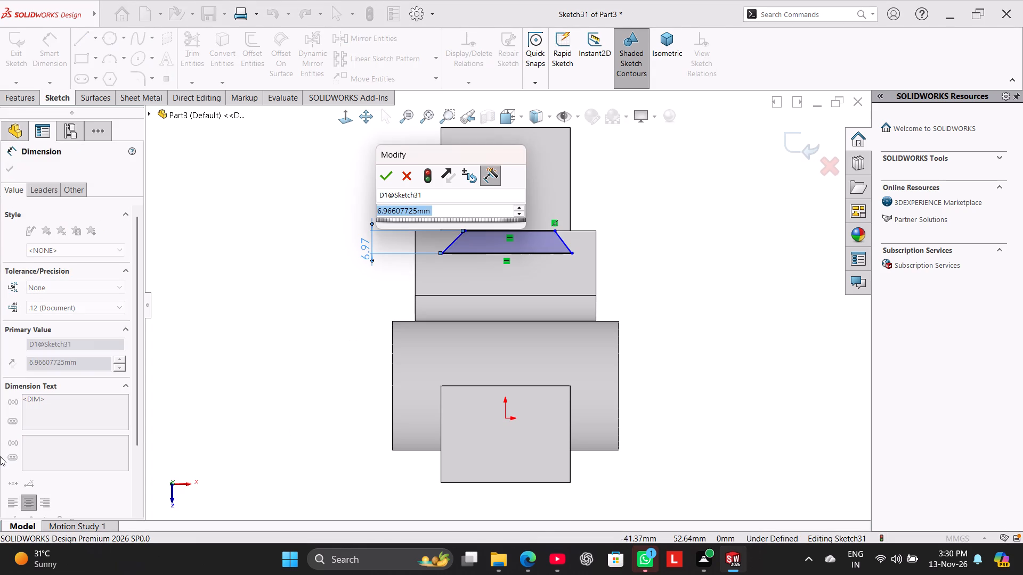
{"action": "type", "text": "10"}
{"action": "key", "text": "Return"}
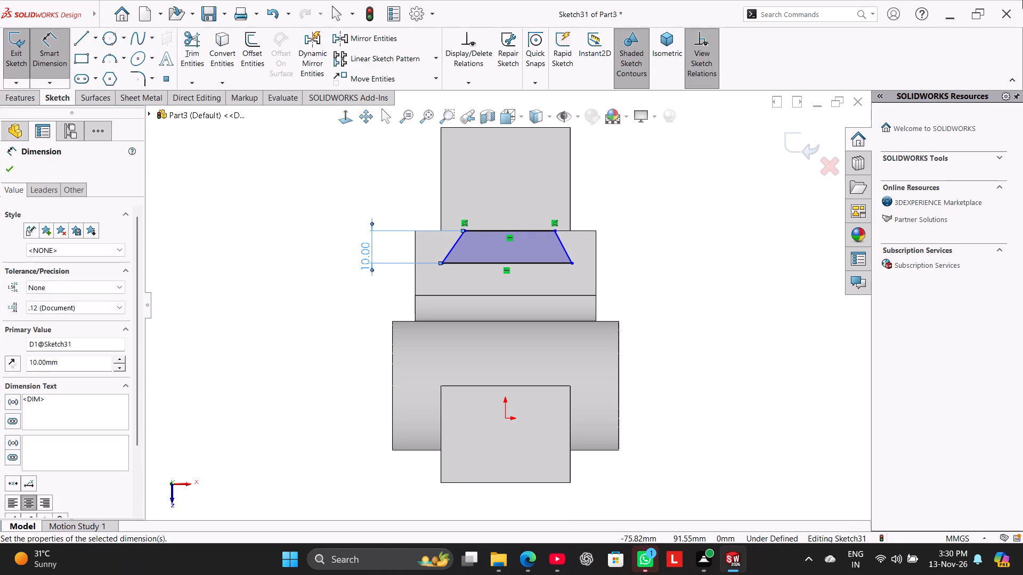
{"action": "left_click", "coordinate": [263, 266]}
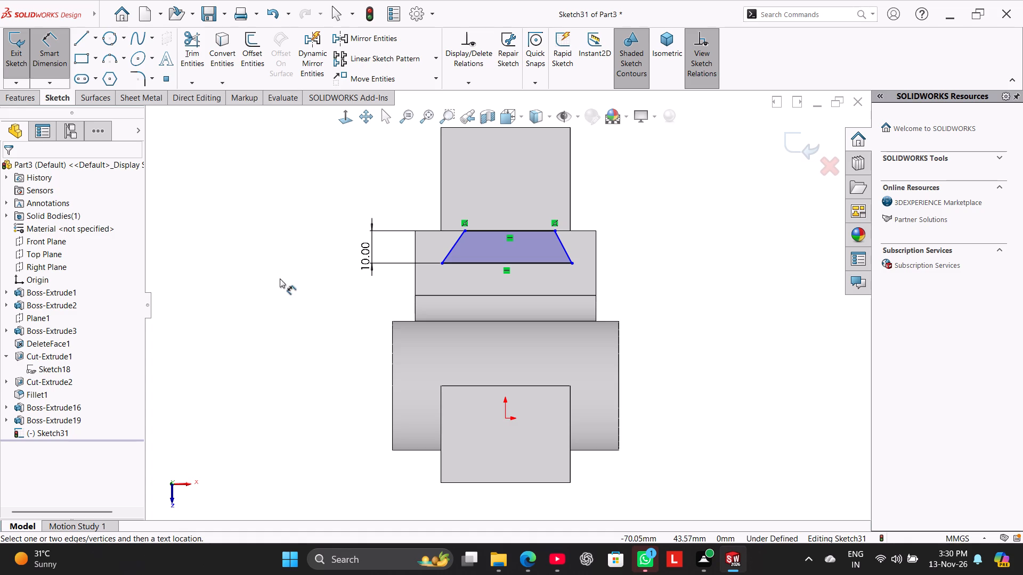
{"action": "right_click", "coordinate": [264, 274]}
{"action": "left_click", "coordinate": [279, 304]}
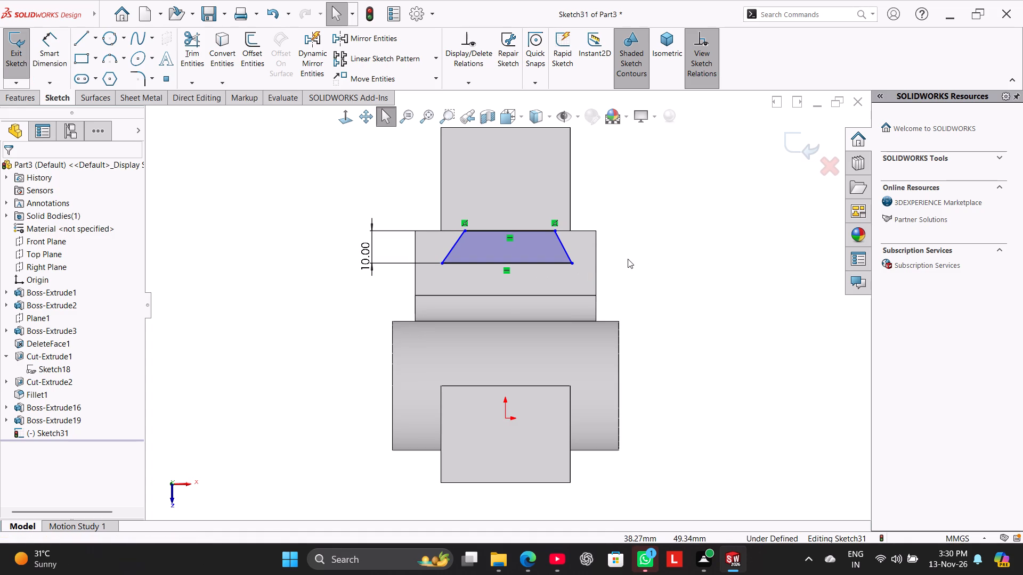
Make both corners of the trapezoid's long side coincident with the matching side edges of the bracket's base.
{"action": "left_click_drag", "start_coordinate": [573, 262], "coordinate": [581, 268]}
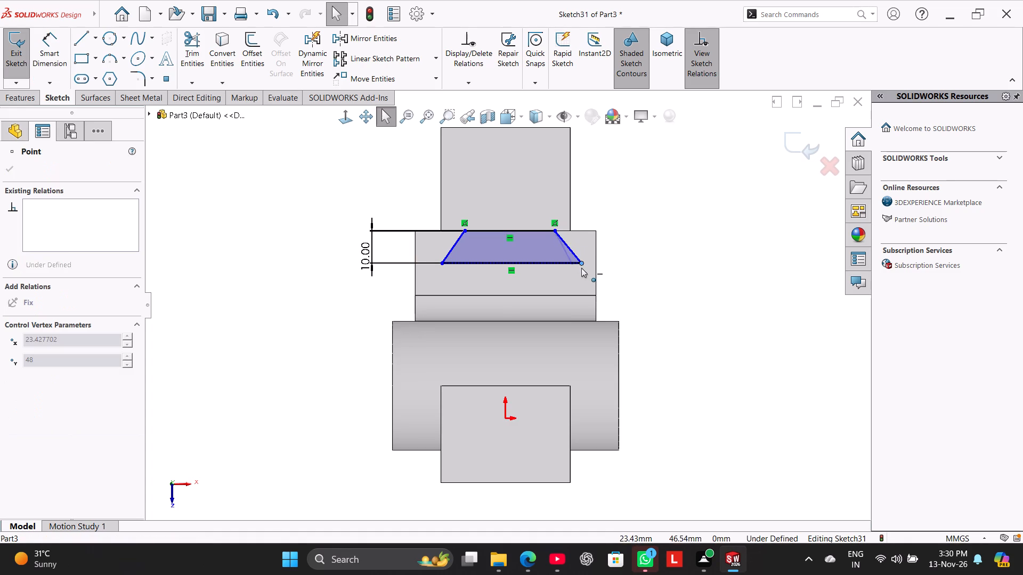
{"action": "left_click_drag", "start_coordinate": [581, 268], "coordinate": [577, 269]}
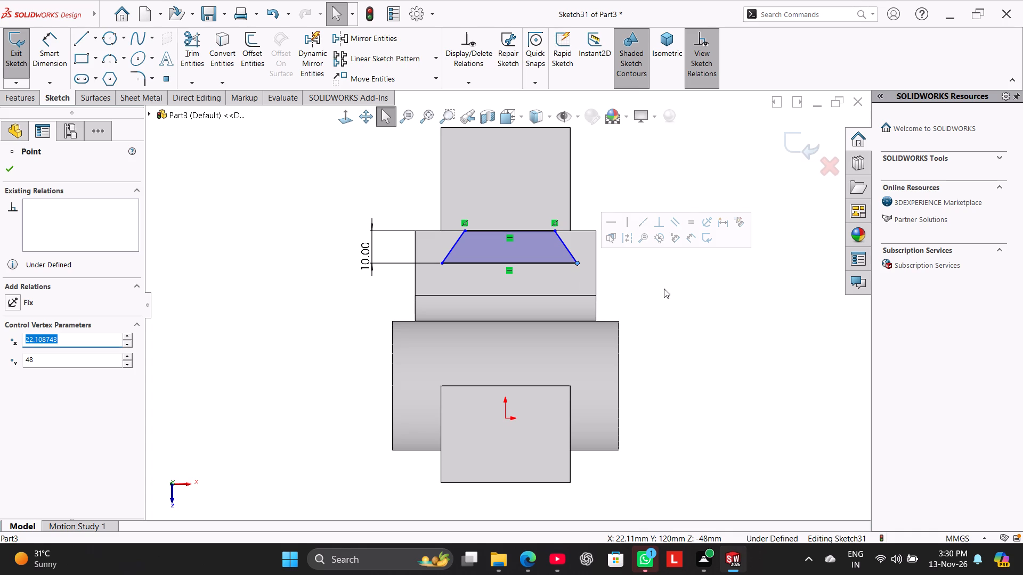
{"action": "left_click", "coordinate": [679, 289]}
{"action": "left_click", "coordinate": [575, 262], "text": "ctrl"}
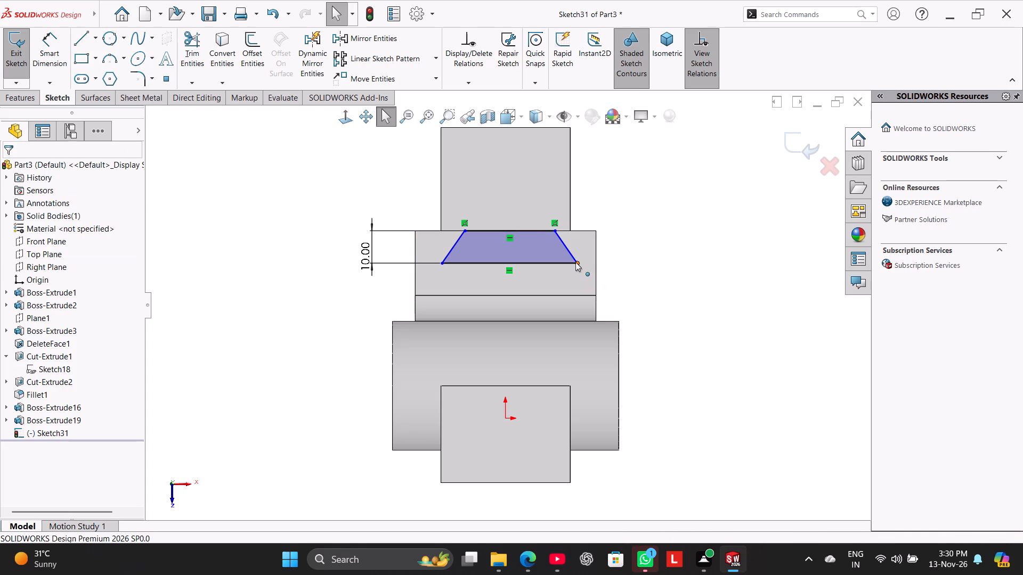
{"action": "left_click", "coordinate": [570, 212], "text": "ctrl"}
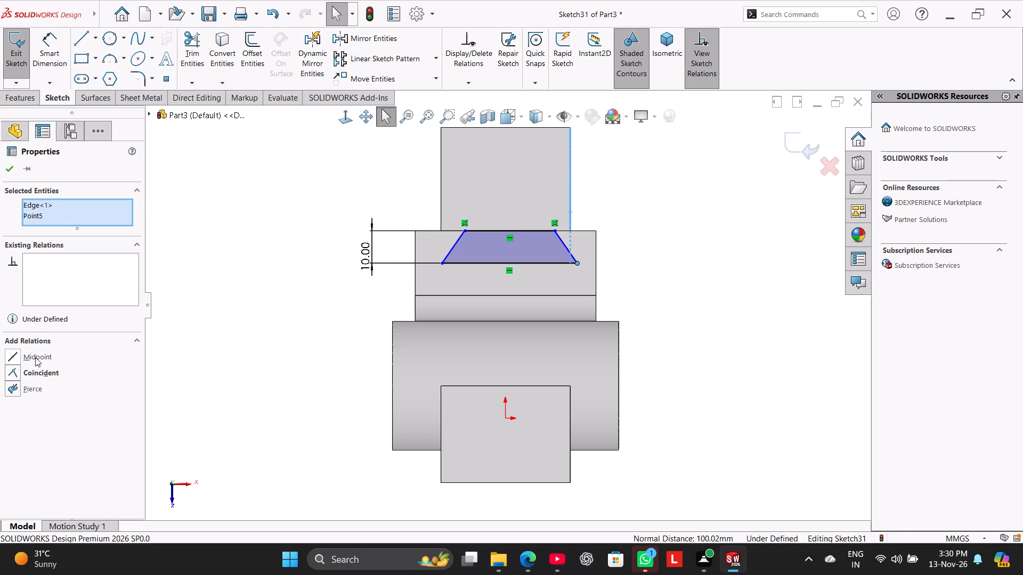
{"action": "left_click", "coordinate": [37, 373]}
{"action": "left_click", "coordinate": [209, 308]}
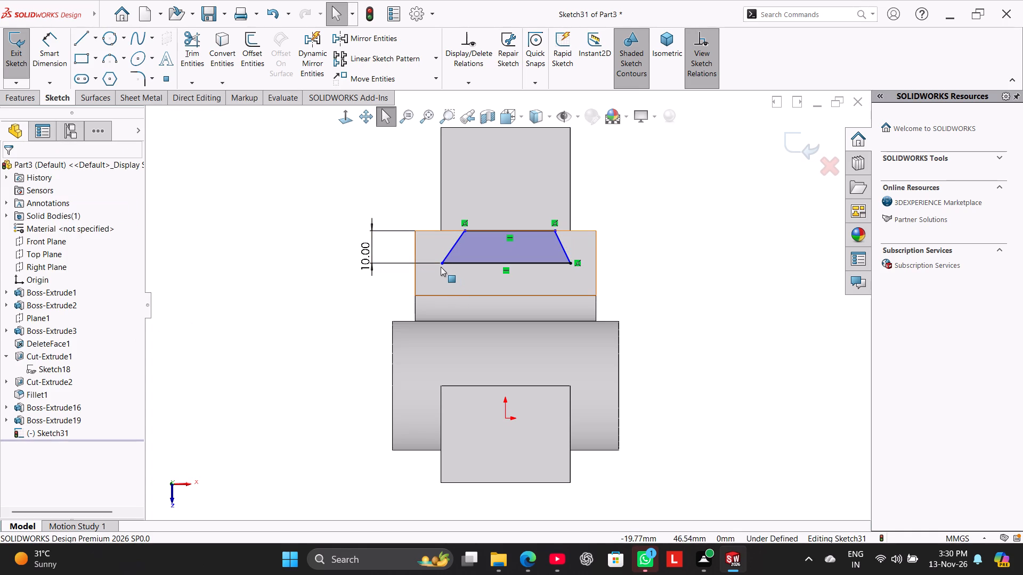
{"action": "left_click", "coordinate": [441, 265], "text": "ctrl"}
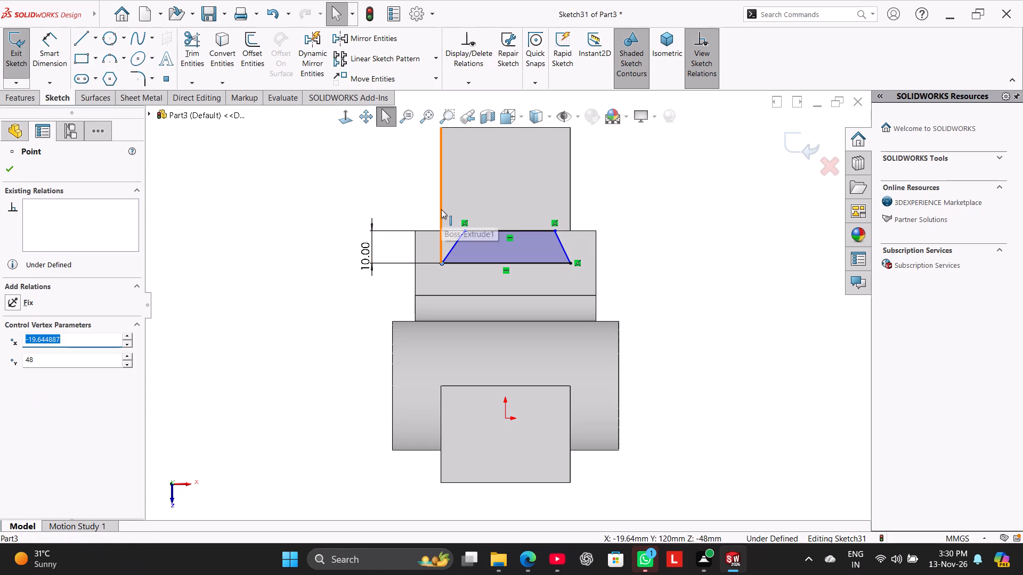
{"action": "left_click", "coordinate": [441, 209], "text": "ctrl"}
{"action": "left_click", "coordinate": [49, 376]}
{"action": "left_click", "coordinate": [190, 349]}
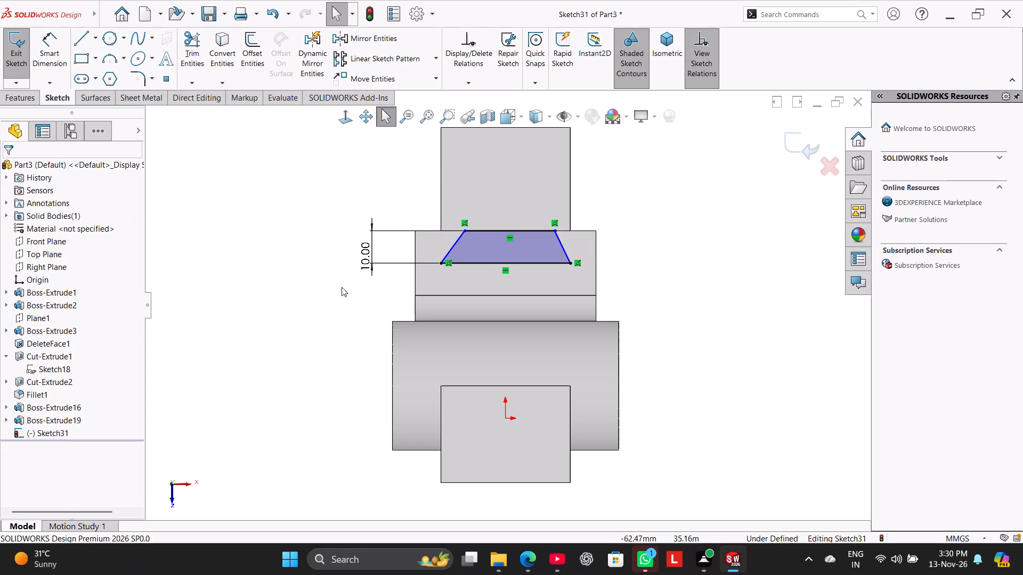
Dimension the trapezoid's short side on the block's rear edge as 30 mm.
{"action": "left_click", "coordinate": [57, 55]}
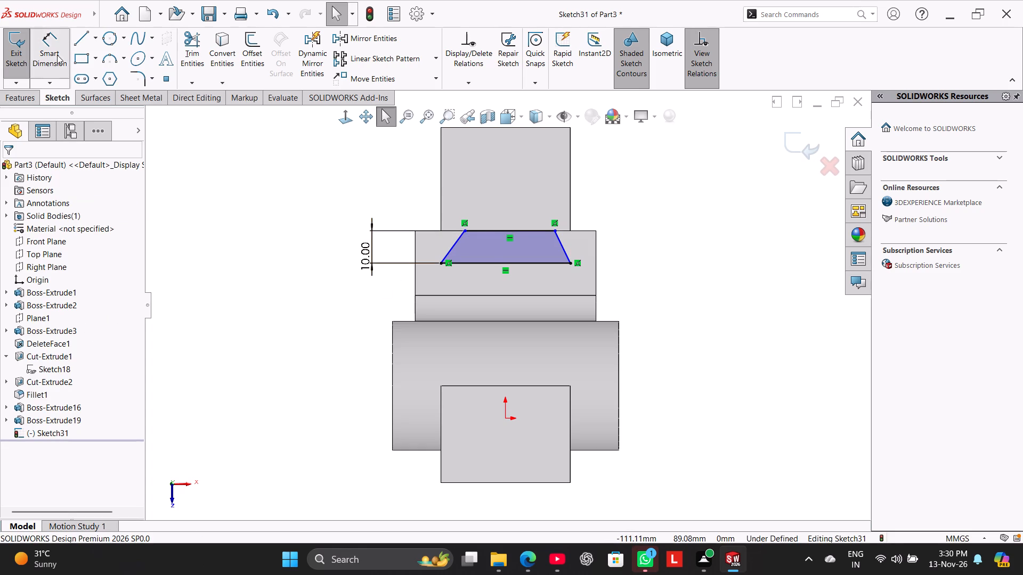
{"action": "left_click", "coordinate": [490, 228]}
{"action": "left_click", "coordinate": [510, 201]}
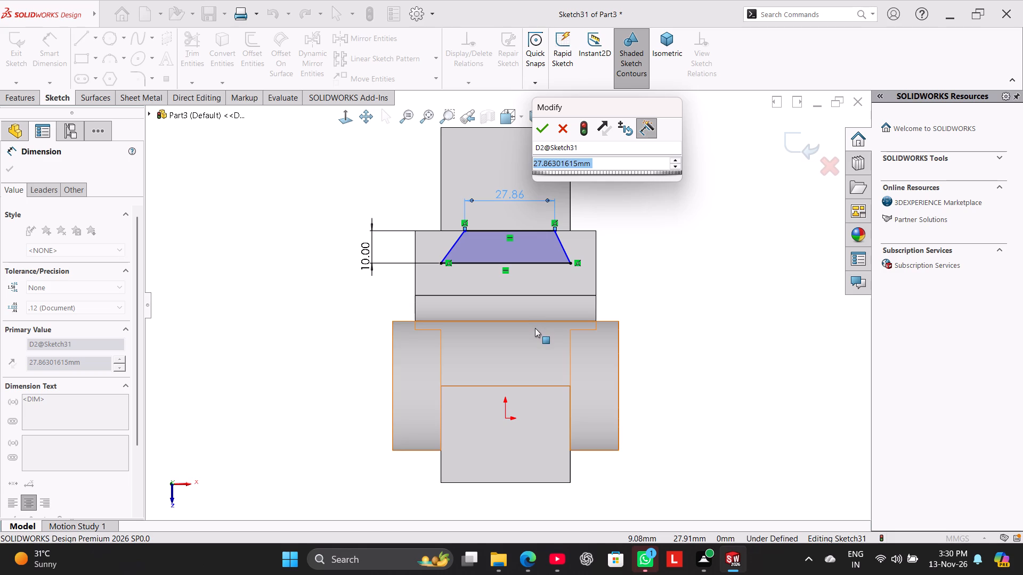
{"action": "type", "text": "30"}
{"action": "key", "text": "Return"}
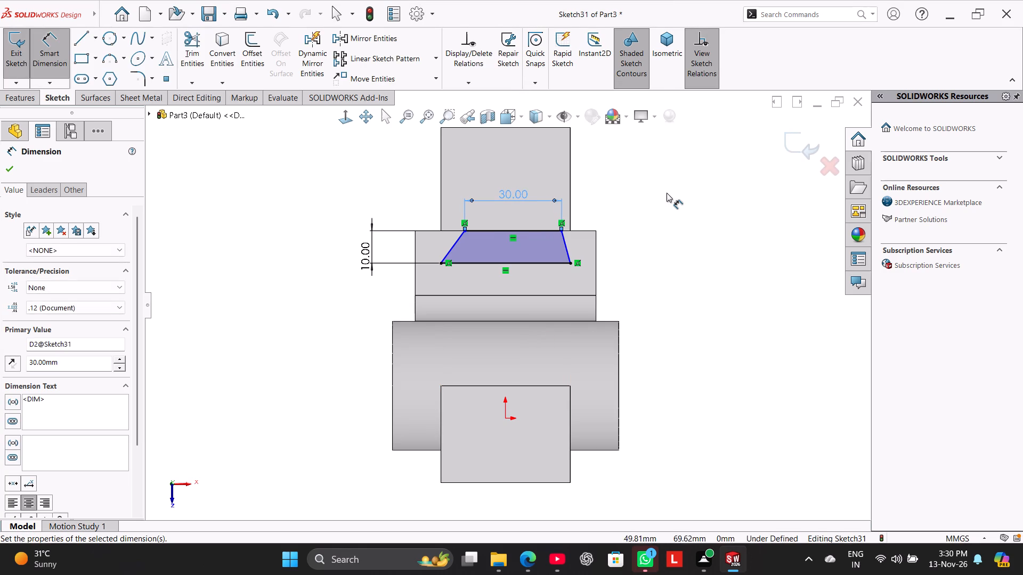
{"action": "left_click", "coordinate": [667, 193]}
Draw a centerline from the origin to the midpoint of the trapezoid's short side and make it vertical.
{"action": "left_click", "coordinate": [93, 36]}
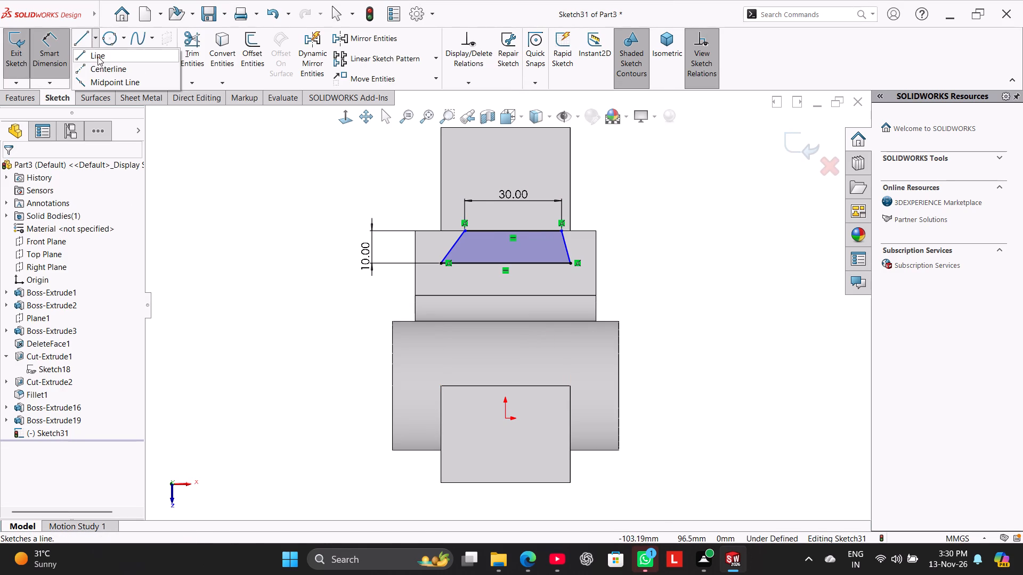
{"action": "left_click", "coordinate": [102, 66]}
{"action": "left_click_drag", "start_coordinate": [507, 419], "coordinate": [507, 413]}
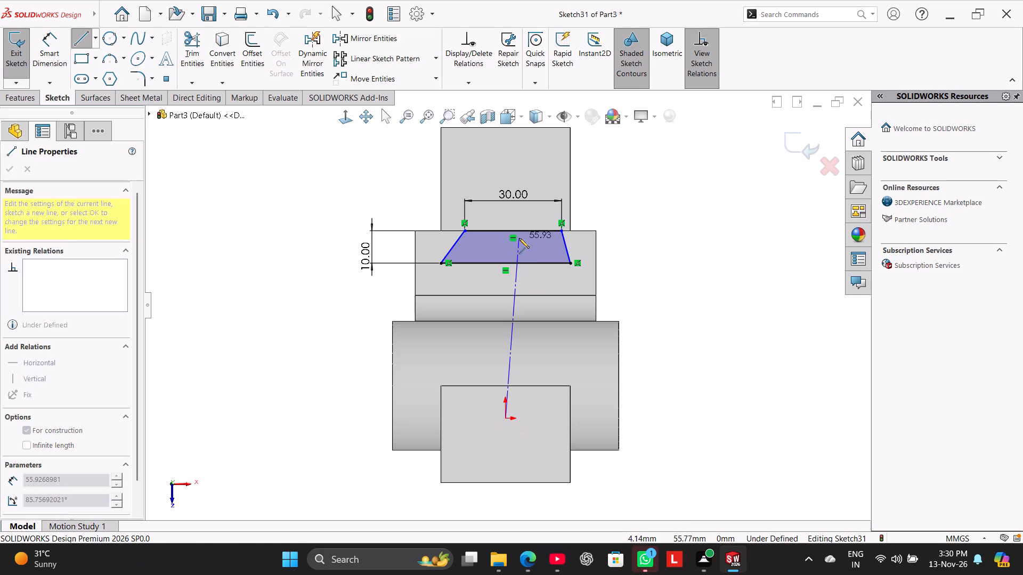
{"action": "left_click", "coordinate": [513, 229]}
{"action": "right_click", "coordinate": [266, 291]}
{"action": "left_click", "coordinate": [289, 305]}
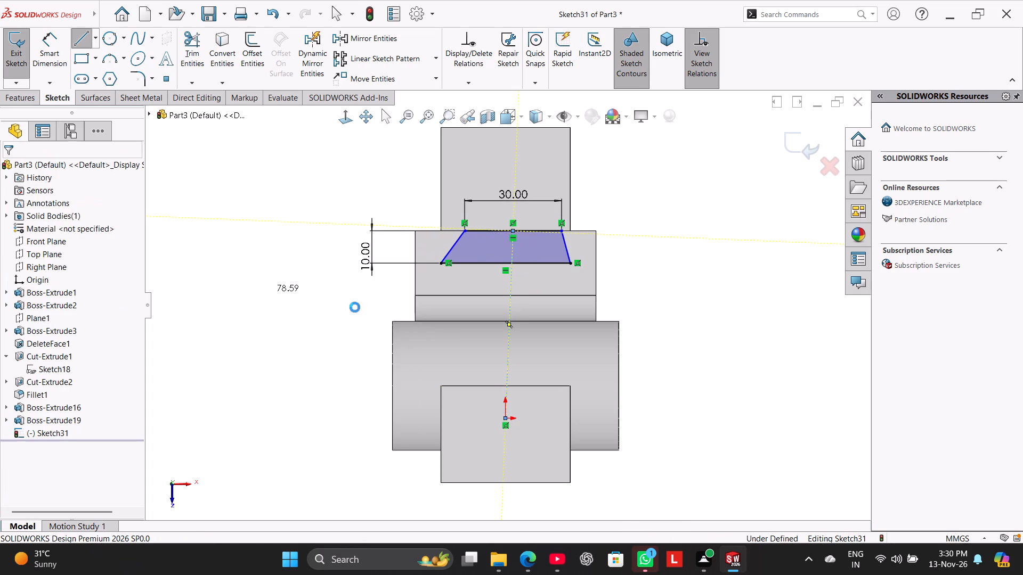
{"action": "right_click", "coordinate": [512, 309]}
{"action": "left_click", "coordinate": [542, 276]}
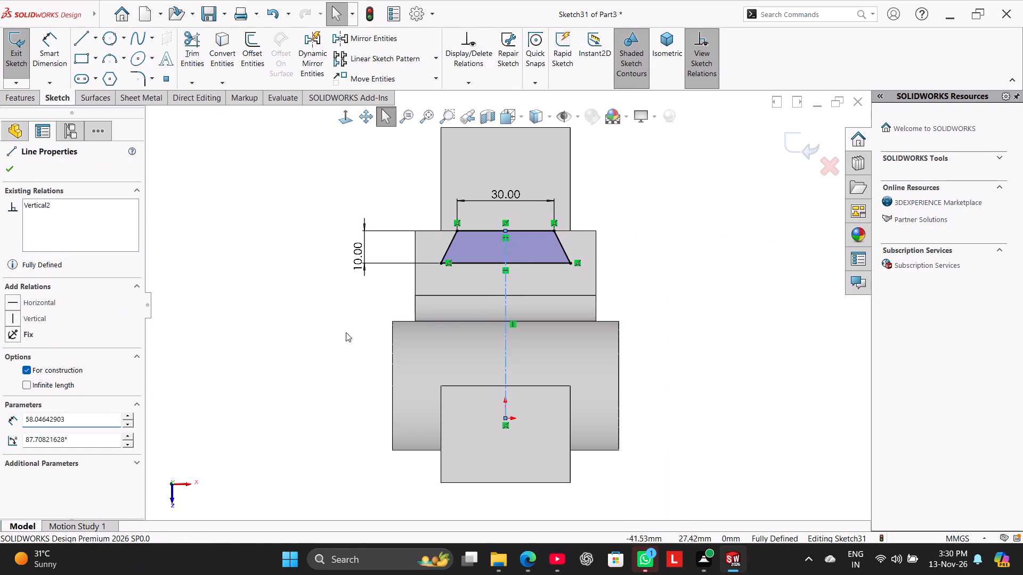
{"action": "left_click", "coordinate": [267, 339]}
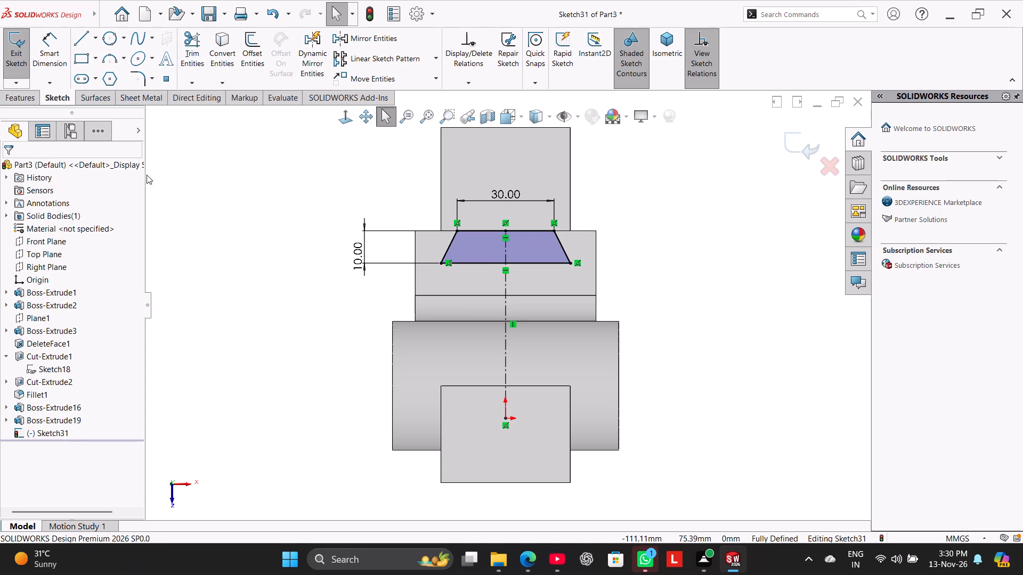
Cut-extrude the trapezoid profile with the Up To Next end condition, forming a dovetail groove along the bracket's rear block.
{"action": "left_click", "coordinate": [25, 102]}
{"action": "left_click", "coordinate": [189, 55]}
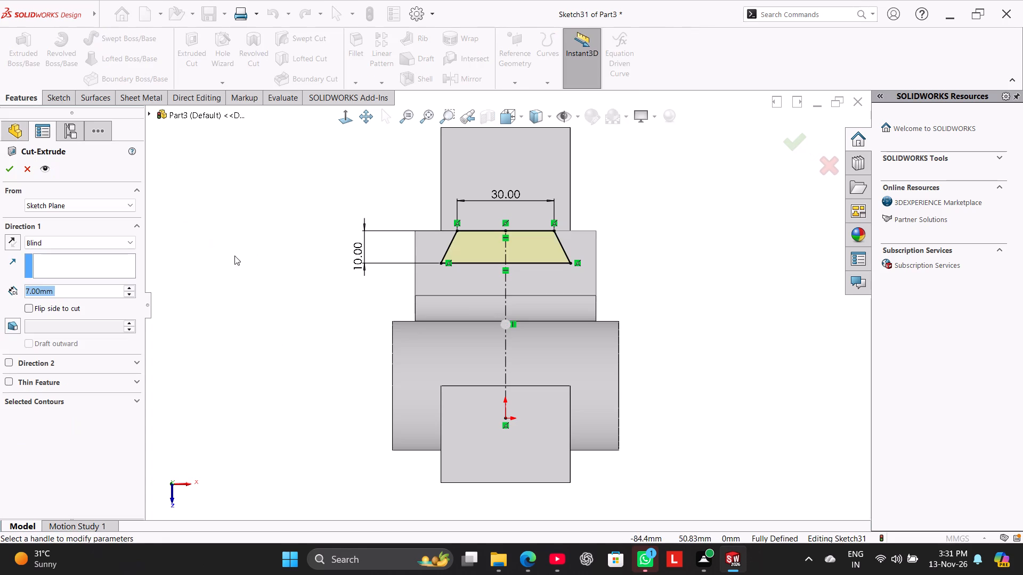
{"action": "middle_click_drag", "start_coordinate": [258, 274], "coordinate": [169, 328]}
{"action": "left_click", "coordinate": [83, 240]}
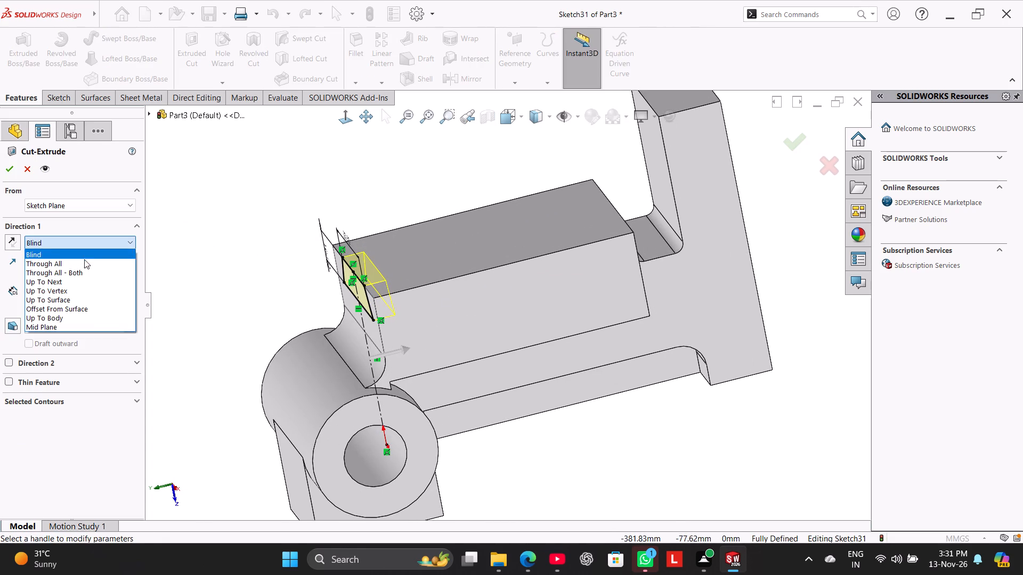
{"action": "left_click", "coordinate": [85, 264]}
{"action": "left_click", "coordinate": [87, 244]}
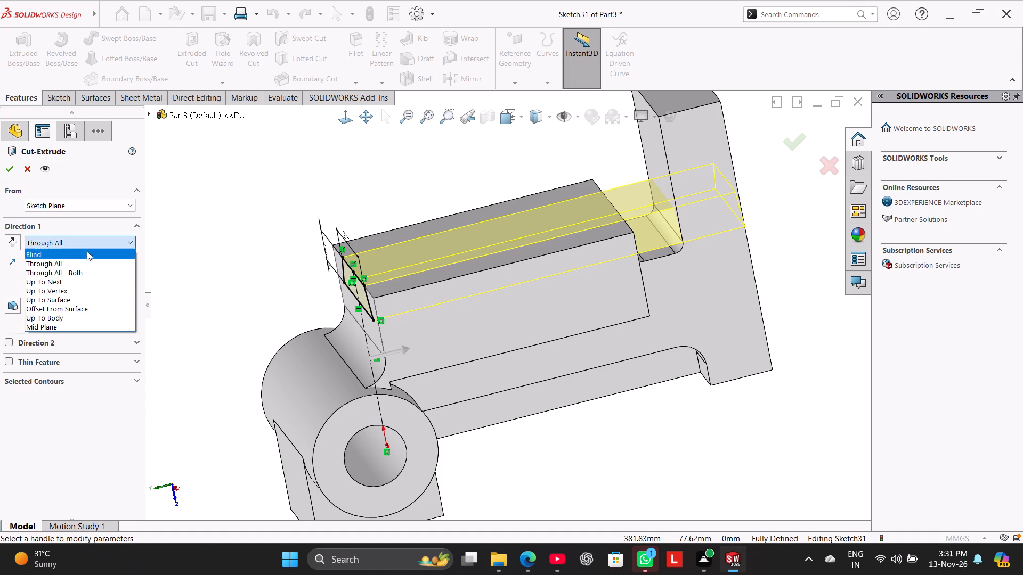
{"action": "left_click", "coordinate": [84, 281]}
{"action": "left_click", "coordinate": [13, 174]}
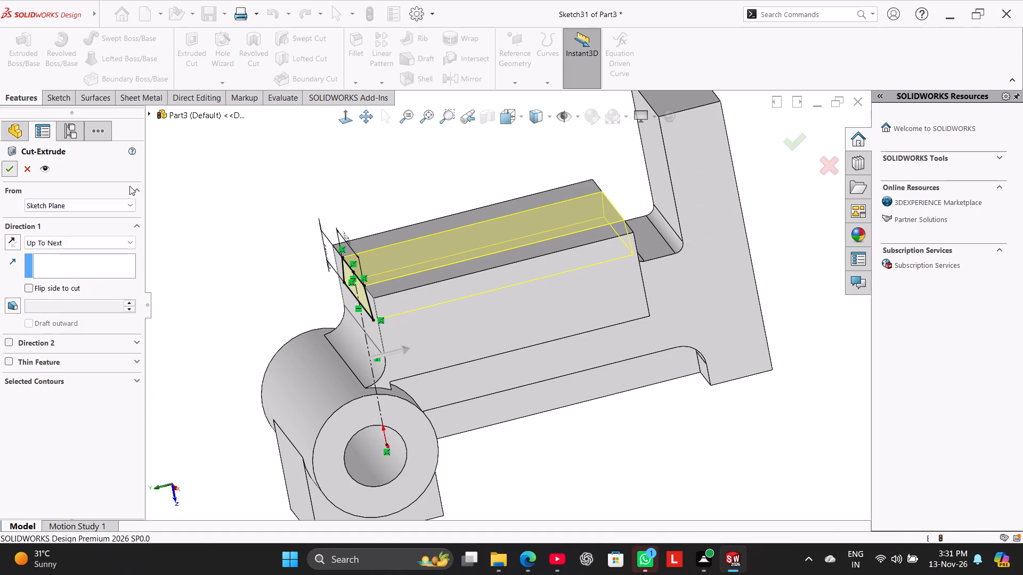
{"action": "left_click", "coordinate": [239, 174]}
Examine the bracket's interior in a section view through the Right Plane.
{"action": "right_click_drag", "start_coordinate": [222, 239], "coordinate": [337, 177]}
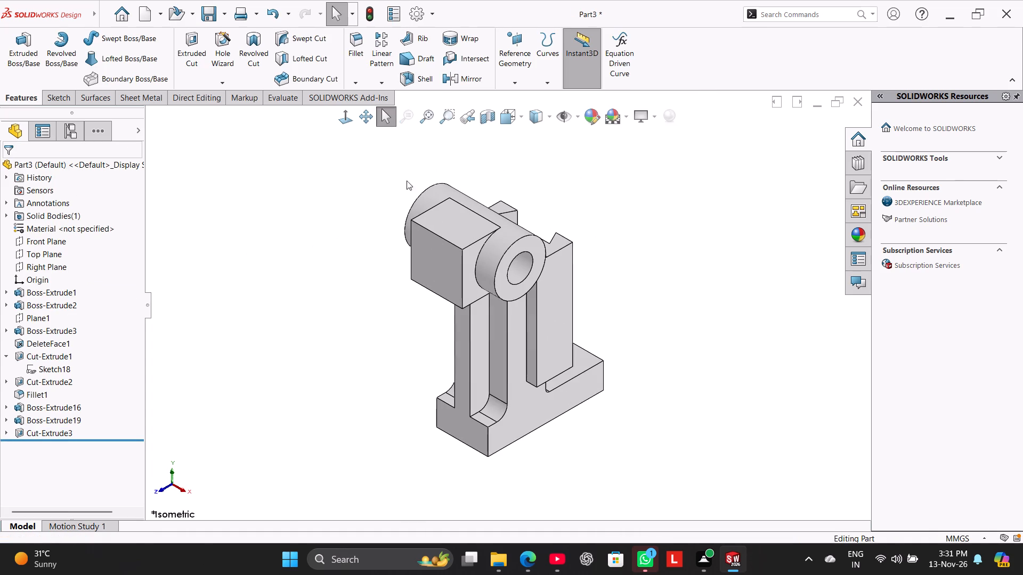
{"action": "left_click", "coordinate": [485, 117]}
{"action": "left_click", "coordinate": [345, 116]}
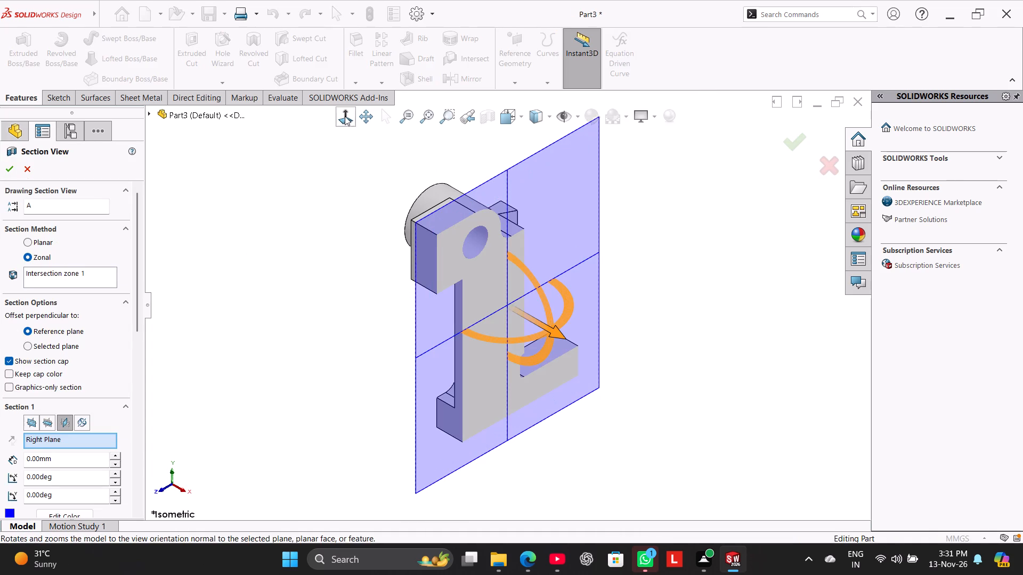
{"action": "left_click", "coordinate": [328, 188]}
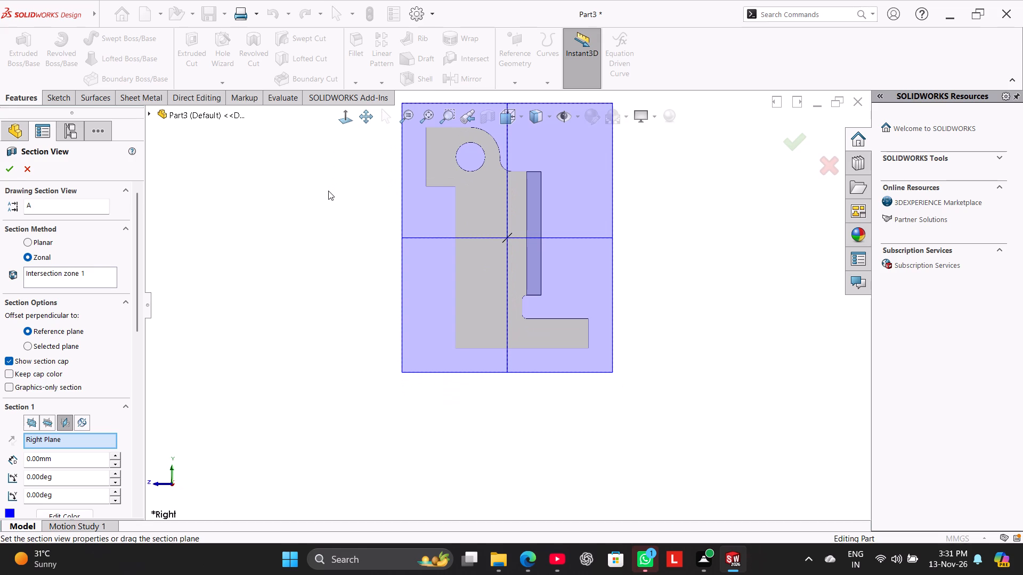
{"action": "left_click", "coordinate": [35, 164]}
{"action": "right_click_drag", "start_coordinate": [296, 251], "coordinate": [419, 198]}
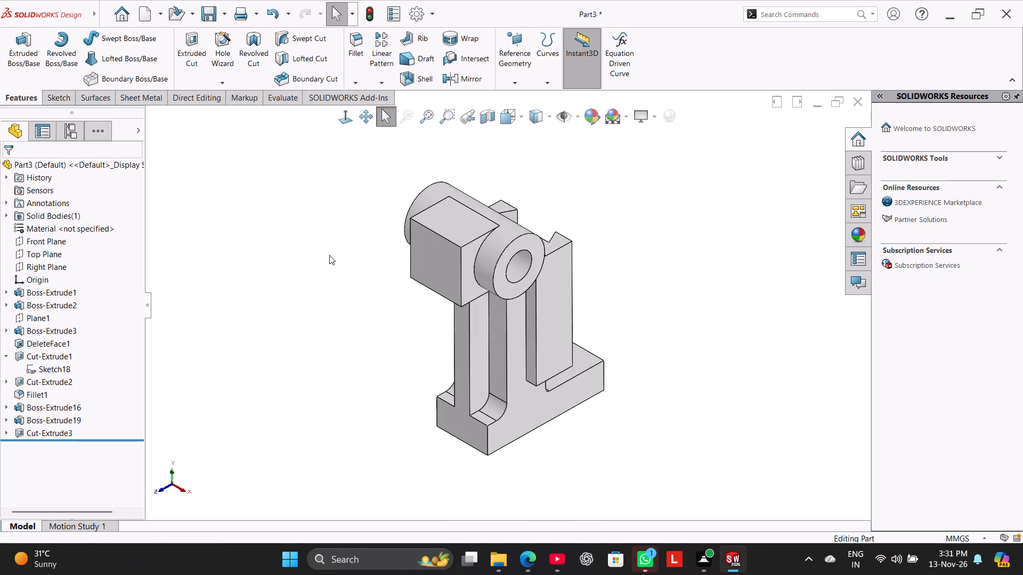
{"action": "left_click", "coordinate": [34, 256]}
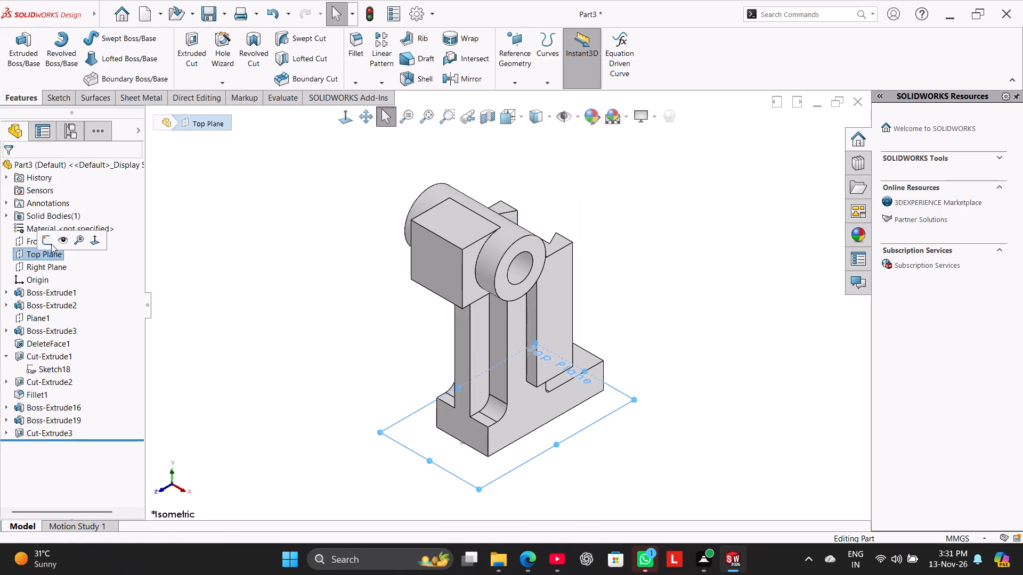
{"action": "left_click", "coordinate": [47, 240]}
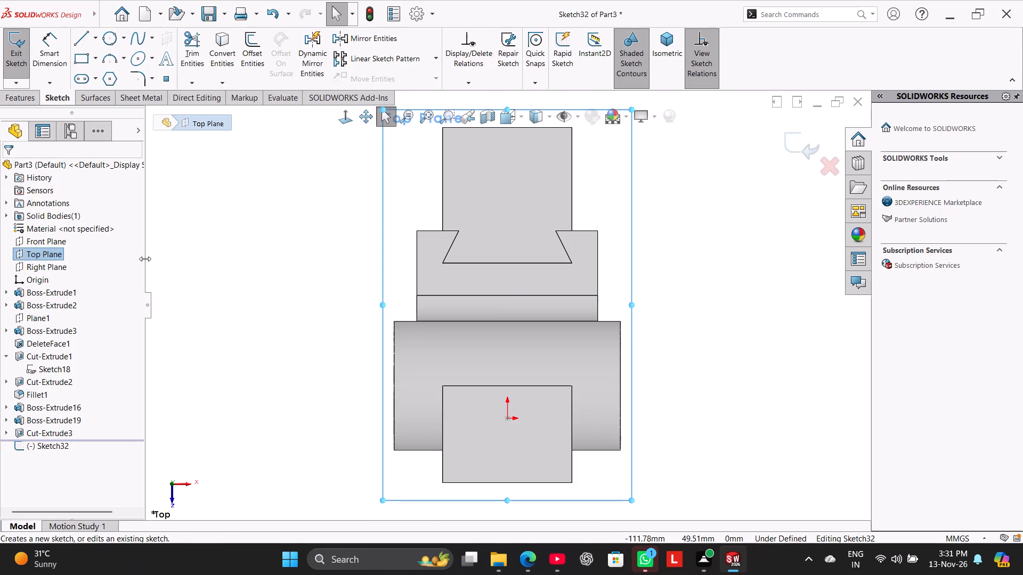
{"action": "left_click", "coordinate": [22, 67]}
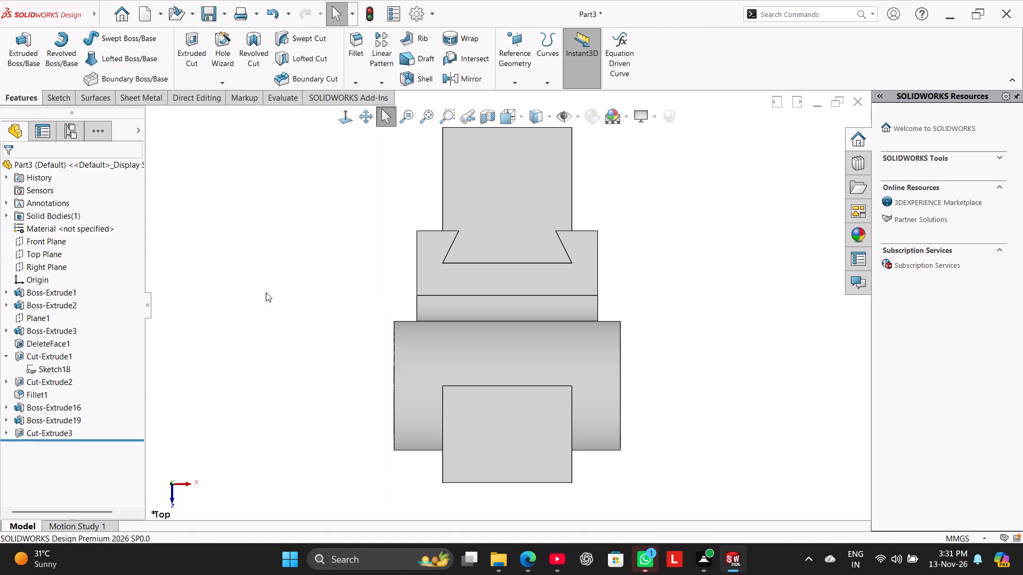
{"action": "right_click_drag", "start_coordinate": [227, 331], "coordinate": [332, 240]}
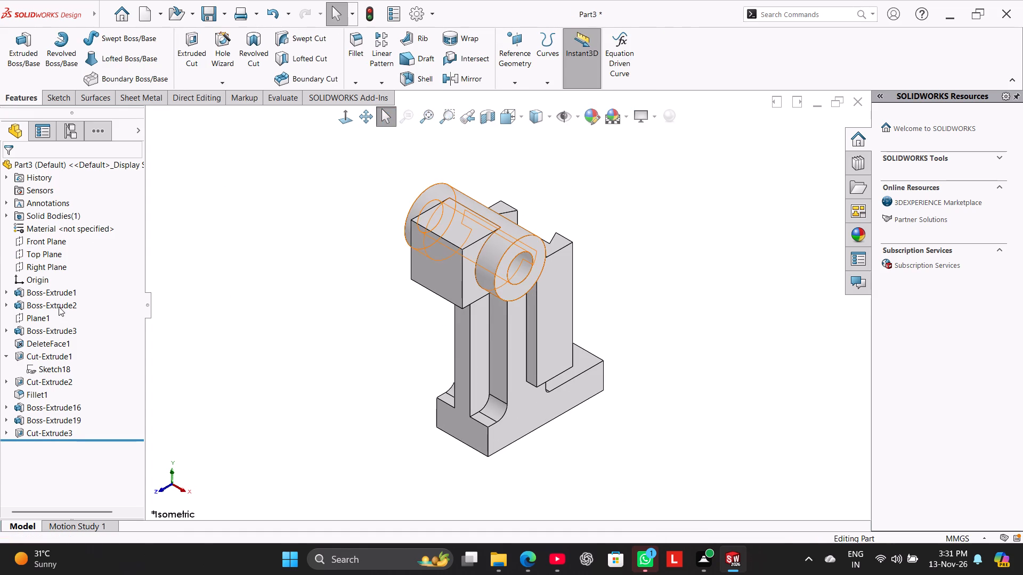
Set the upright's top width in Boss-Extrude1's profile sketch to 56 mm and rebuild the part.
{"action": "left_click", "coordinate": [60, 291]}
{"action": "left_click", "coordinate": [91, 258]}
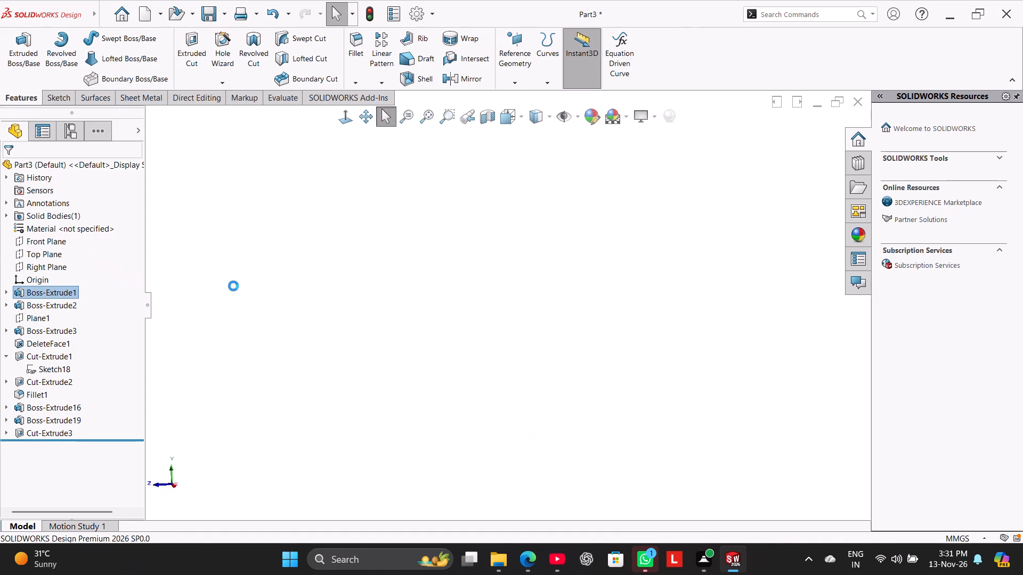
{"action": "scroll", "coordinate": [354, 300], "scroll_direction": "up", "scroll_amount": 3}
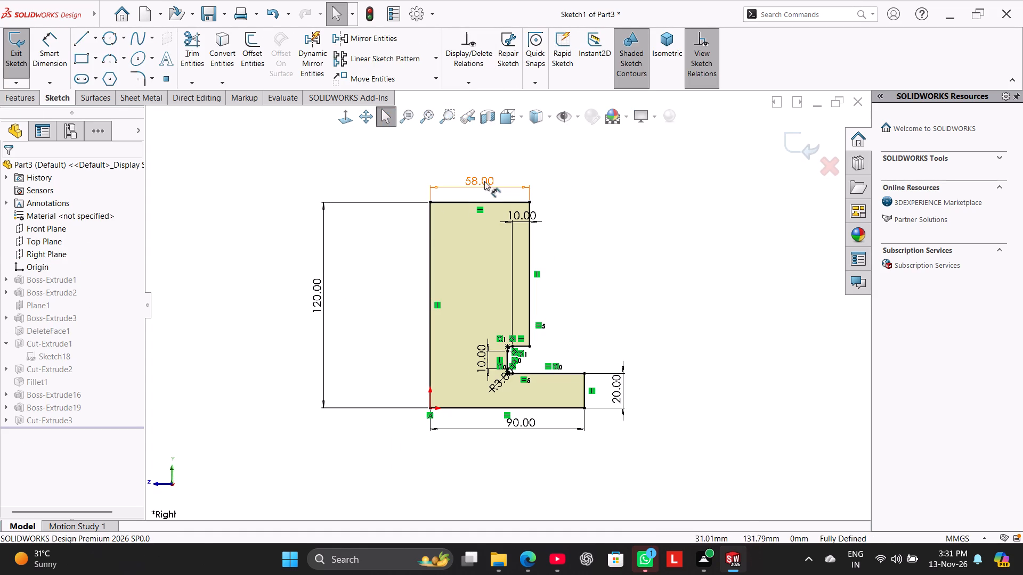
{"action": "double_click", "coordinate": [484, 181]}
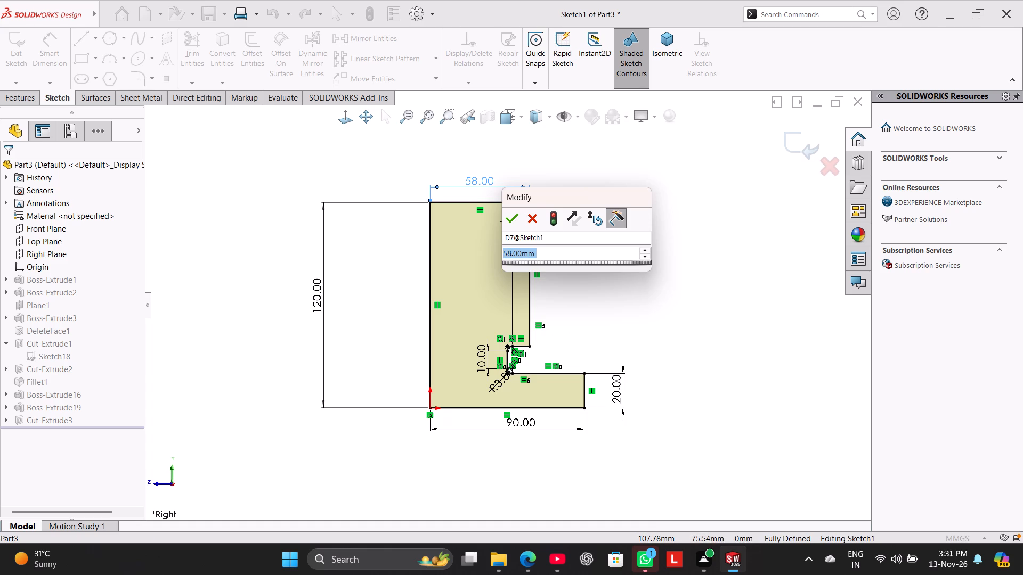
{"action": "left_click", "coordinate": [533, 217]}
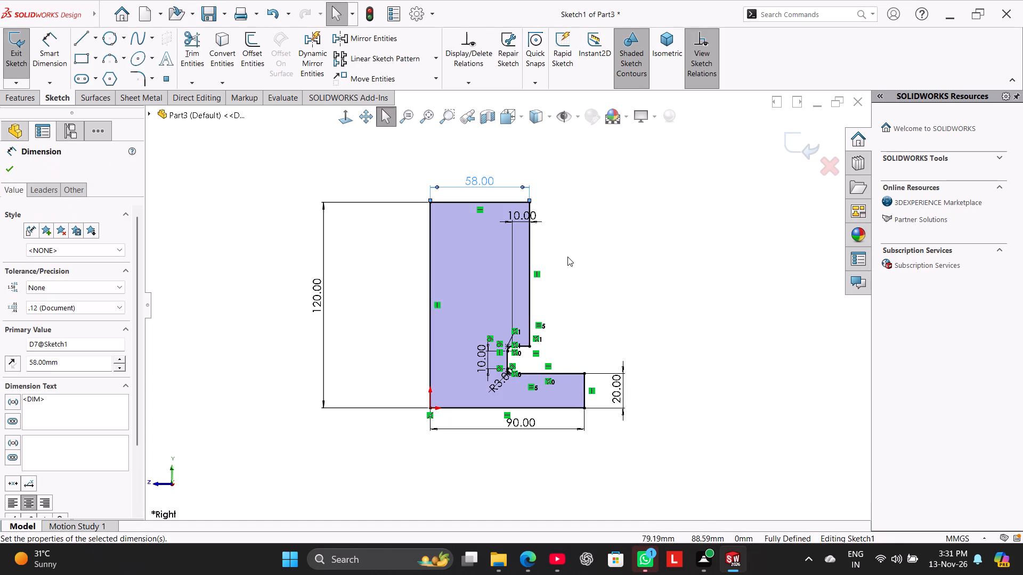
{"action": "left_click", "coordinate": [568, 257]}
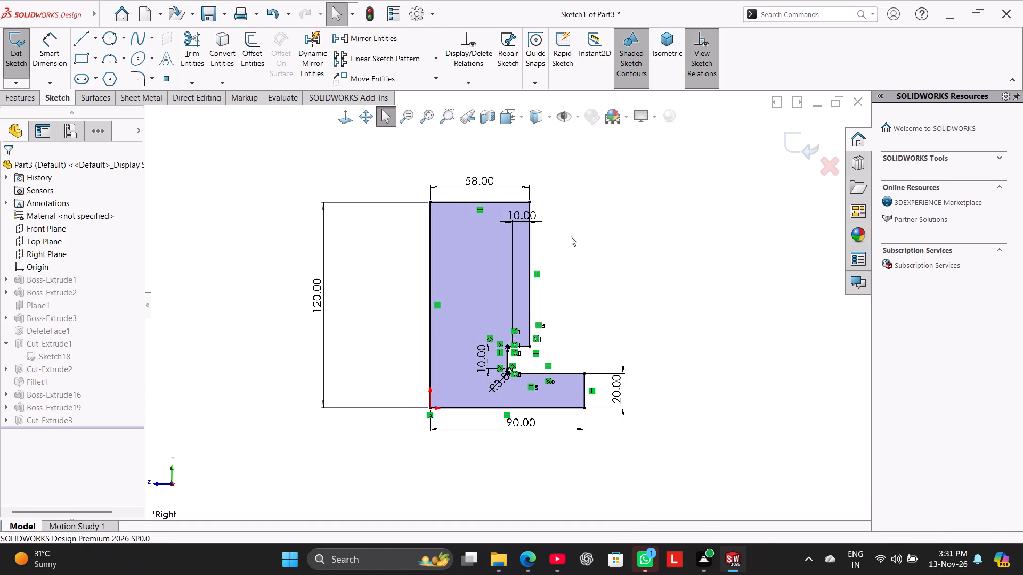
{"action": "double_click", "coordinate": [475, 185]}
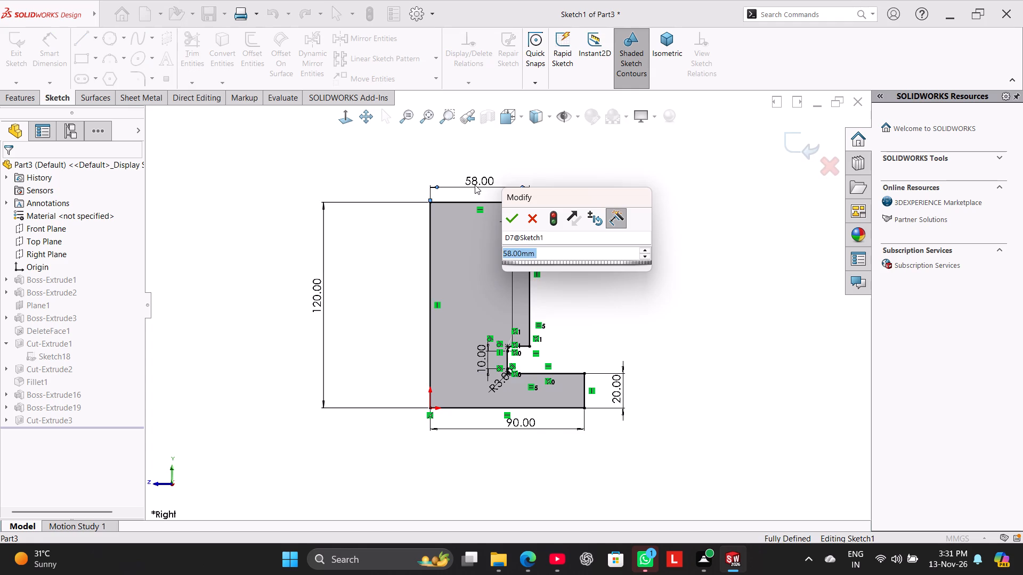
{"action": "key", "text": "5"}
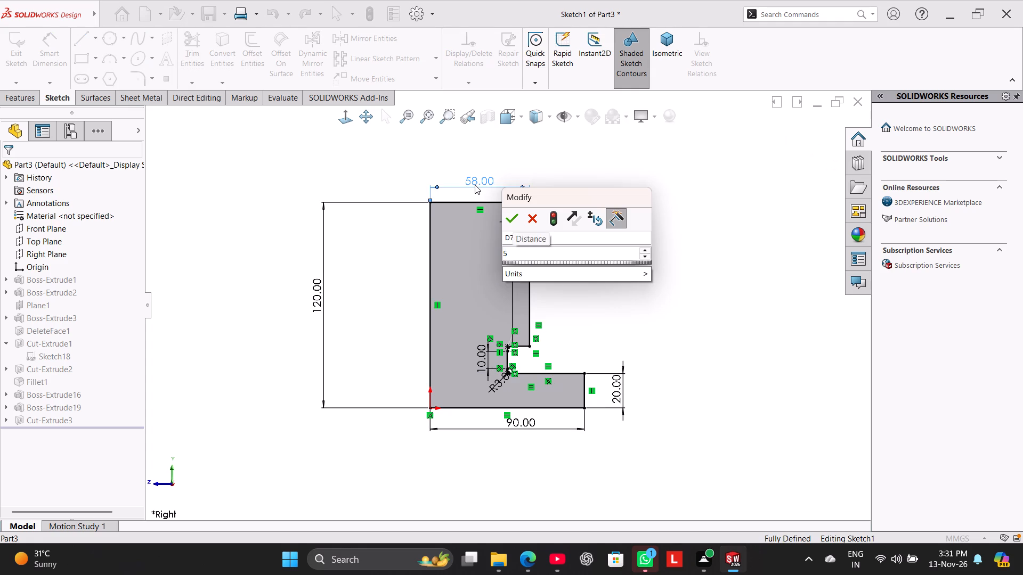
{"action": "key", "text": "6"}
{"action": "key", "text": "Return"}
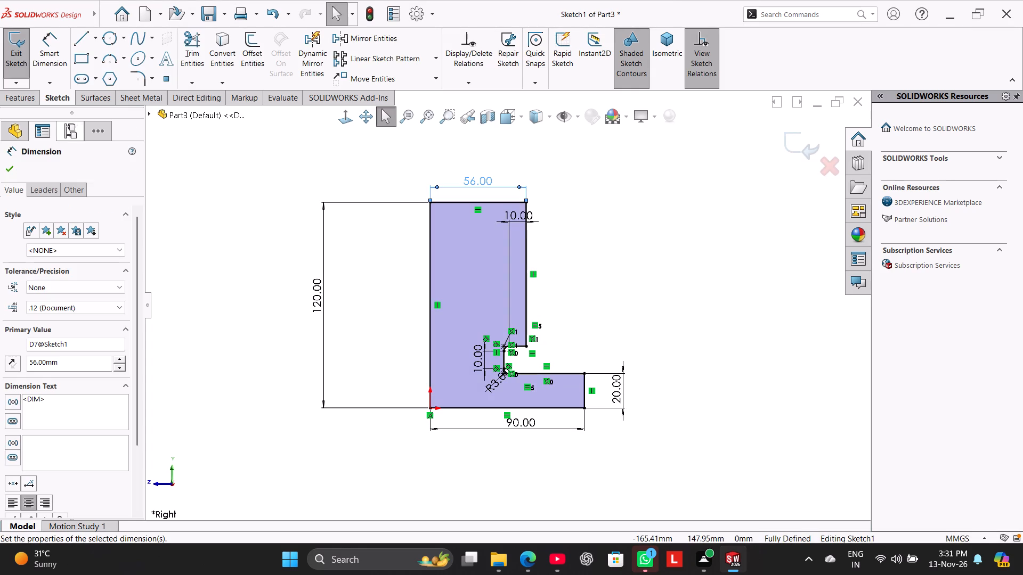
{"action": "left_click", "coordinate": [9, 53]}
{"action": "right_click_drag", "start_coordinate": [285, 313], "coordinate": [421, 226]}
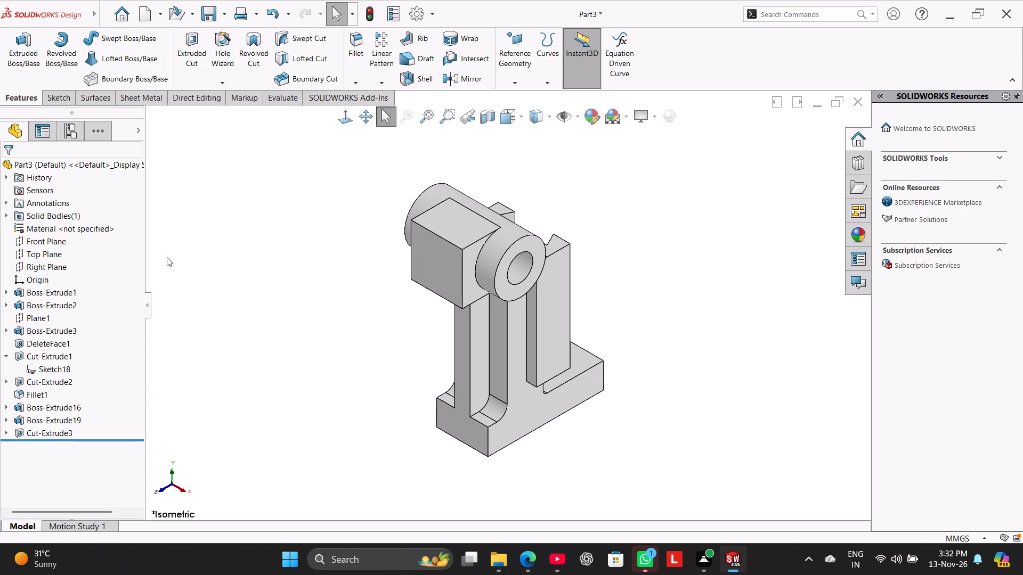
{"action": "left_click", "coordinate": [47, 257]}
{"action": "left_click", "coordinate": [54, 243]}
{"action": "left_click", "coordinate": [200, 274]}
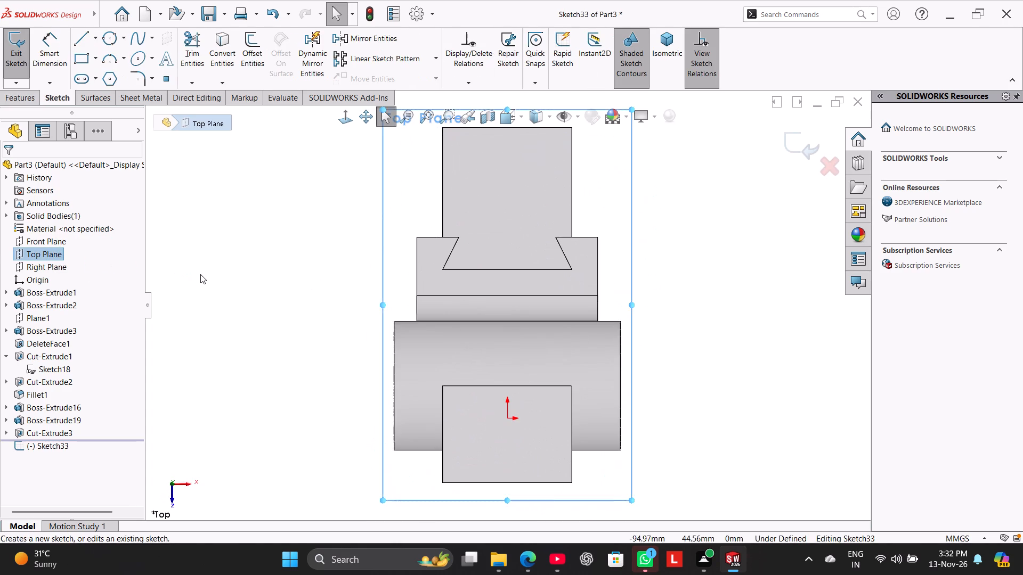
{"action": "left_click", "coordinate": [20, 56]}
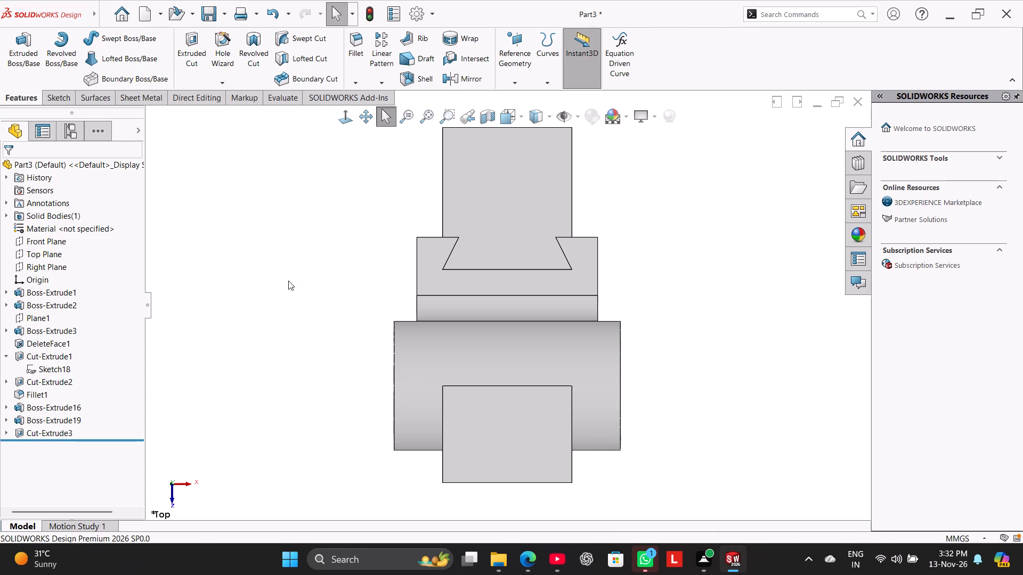
Set the upright's top width in Boss-Extrude1's profile sketch to 55 mm and rebuild the part.
{"action": "right_click", "coordinate": [68, 289]}
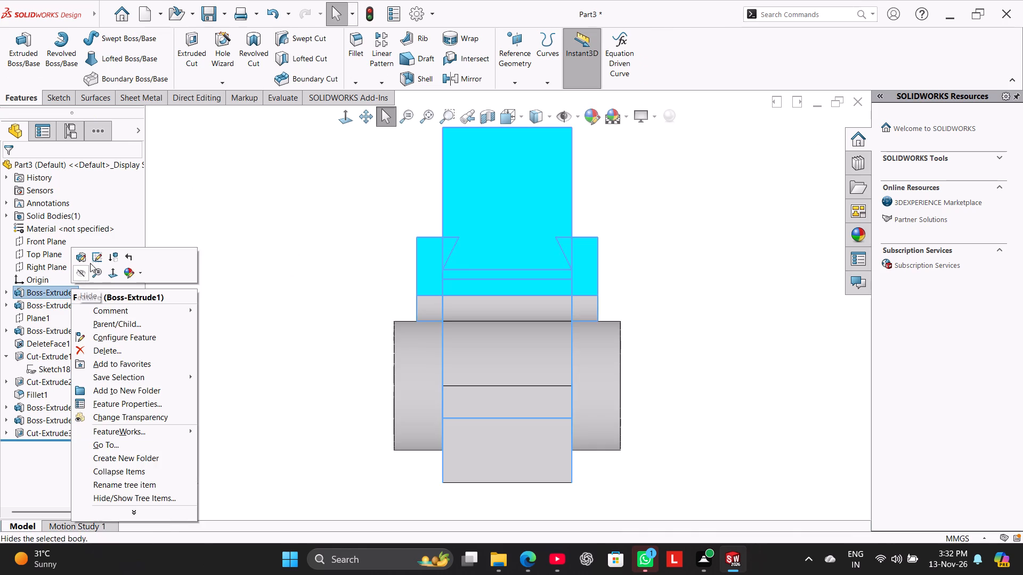
{"action": "left_click", "coordinate": [98, 258]}
{"action": "scroll", "coordinate": [467, 227], "scroll_direction": "up", "scroll_amount": 2}
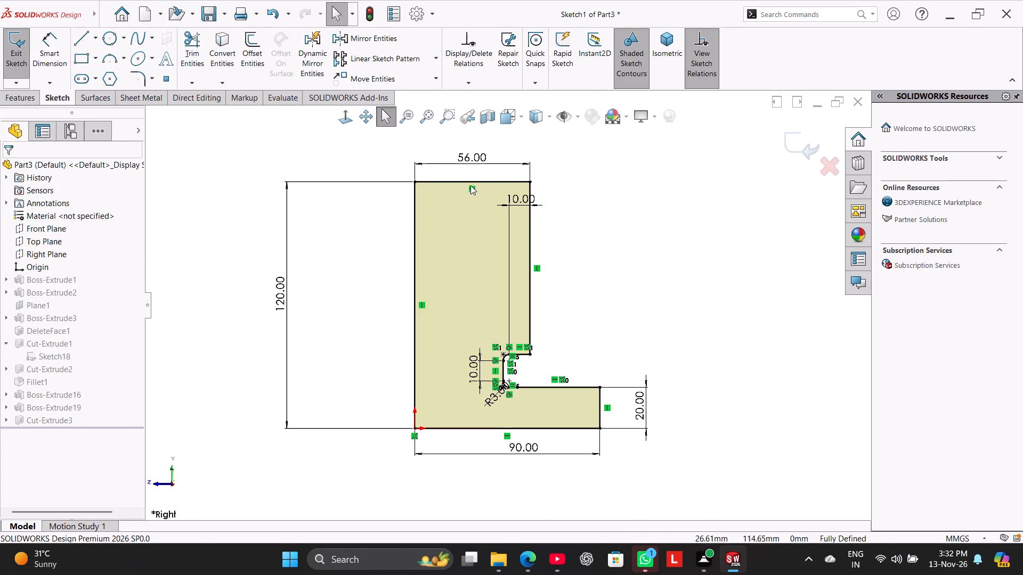
{"action": "double_click", "coordinate": [469, 152]}
{"action": "type", "text": "55"}
{"action": "key", "text": "Return"}
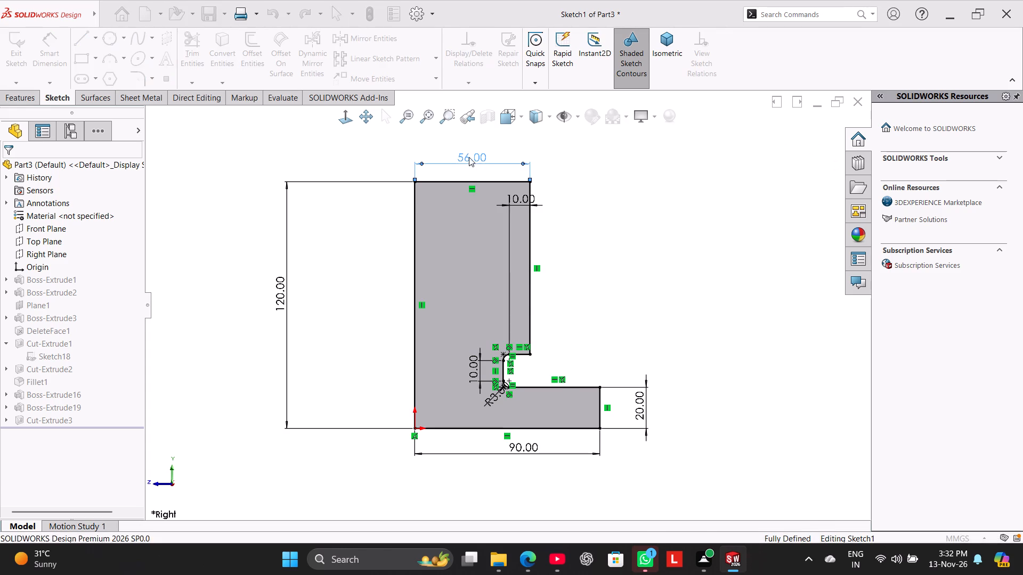
{"action": "left_click", "coordinate": [12, 53]}
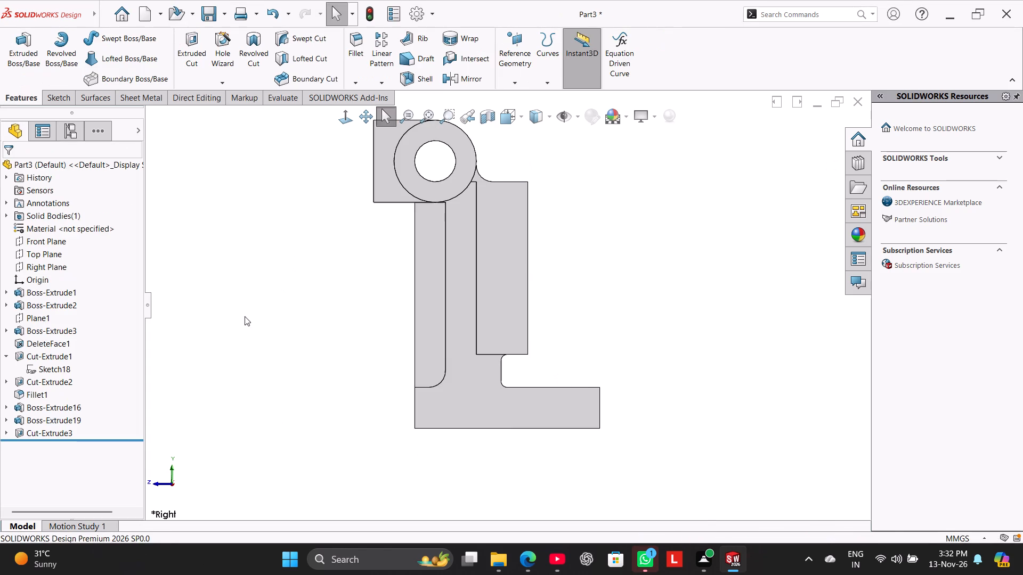
{"action": "right_click_drag", "start_coordinate": [241, 318], "coordinate": [312, 277]}
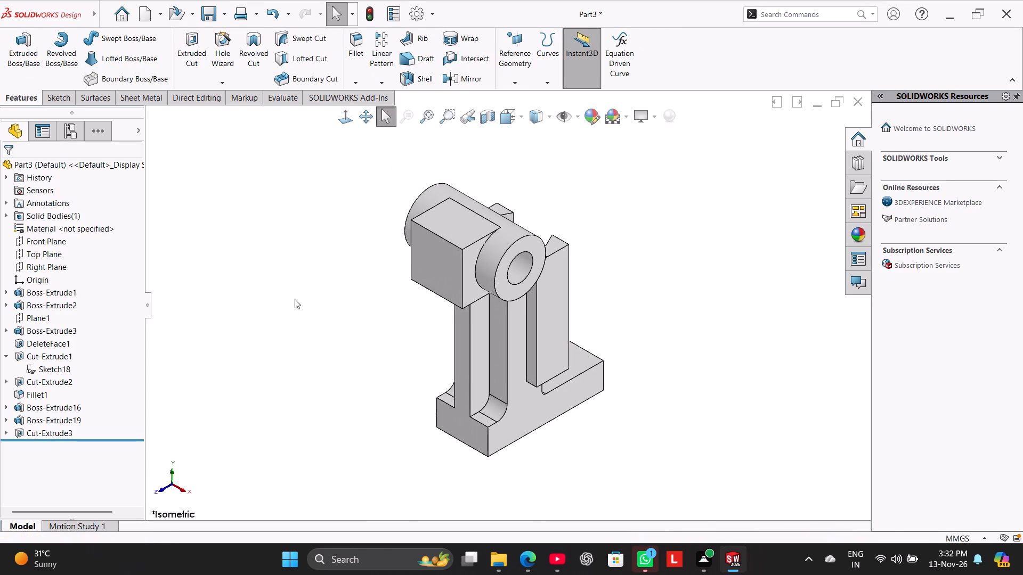
Fillet the base's rear top edge, the front block's lower front edge and the two edges where its underside meets the upright at 8 mm.
{"action": "middle_click_drag", "start_coordinate": [675, 310], "coordinate": [637, 318]}
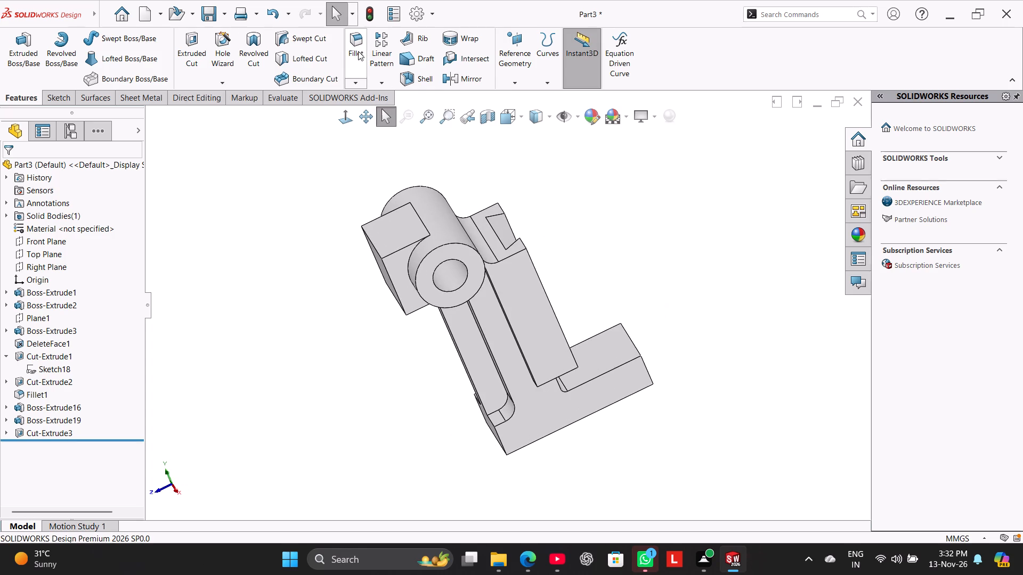
{"action": "left_click", "coordinate": [358, 51]}
{"action": "left_click", "coordinate": [637, 350]}
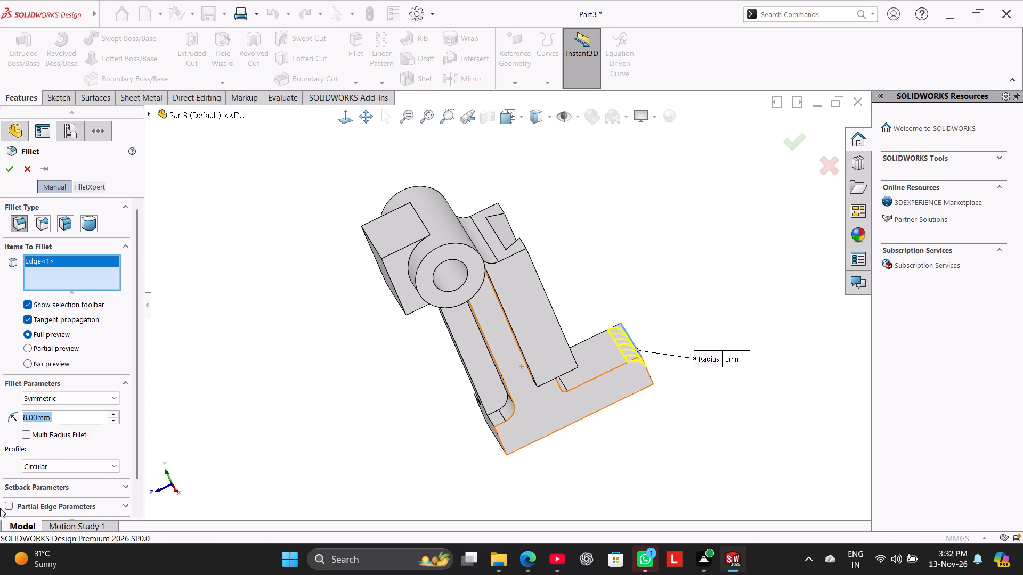
{"action": "middle_click_drag", "start_coordinate": [401, 364], "coordinate": [400, 289]}
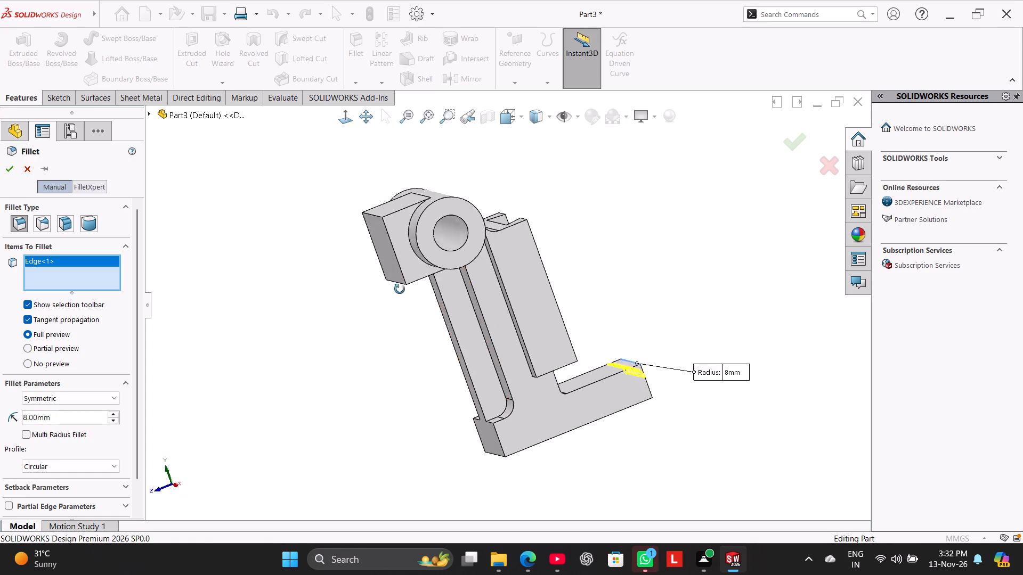
{"action": "middle_click_drag", "start_coordinate": [400, 289], "coordinate": [401, 192]}
{"action": "left_click", "coordinate": [402, 253]}
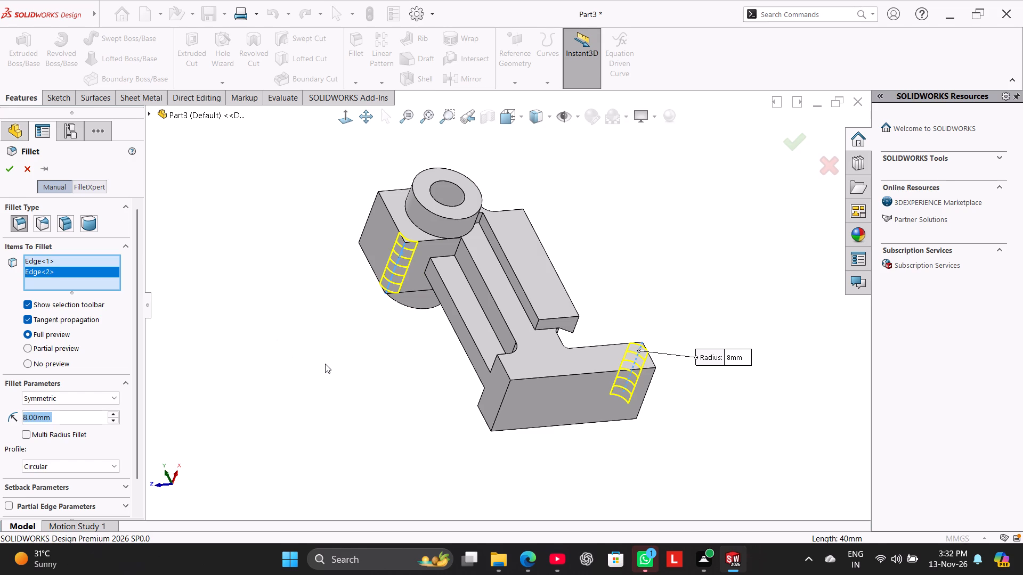
{"action": "right_click_drag", "start_coordinate": [302, 382], "coordinate": [399, 326]}
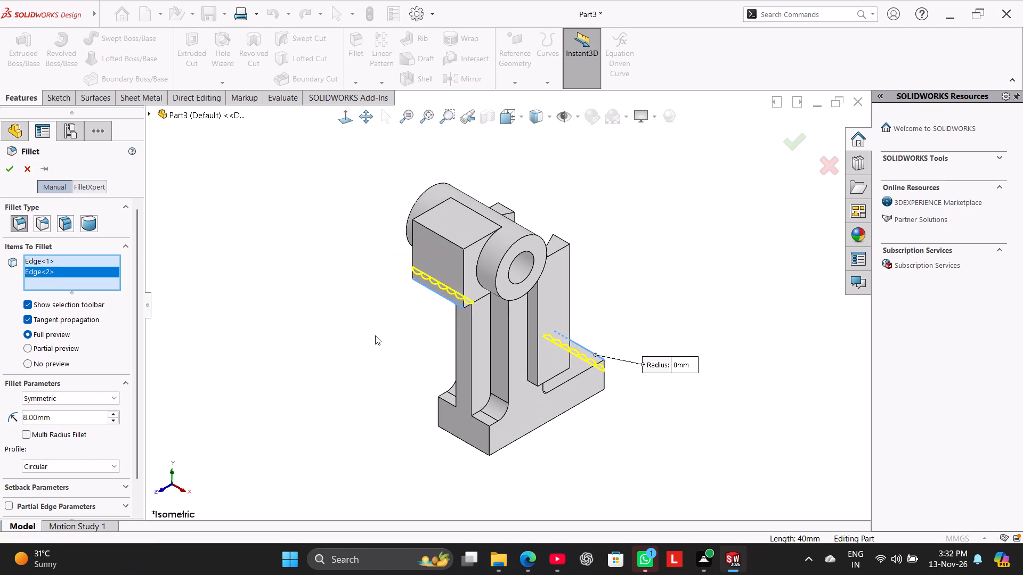
{"action": "middle_click_drag", "start_coordinate": [374, 308], "coordinate": [404, 132]}
{"action": "left_click", "coordinate": [505, 230]}
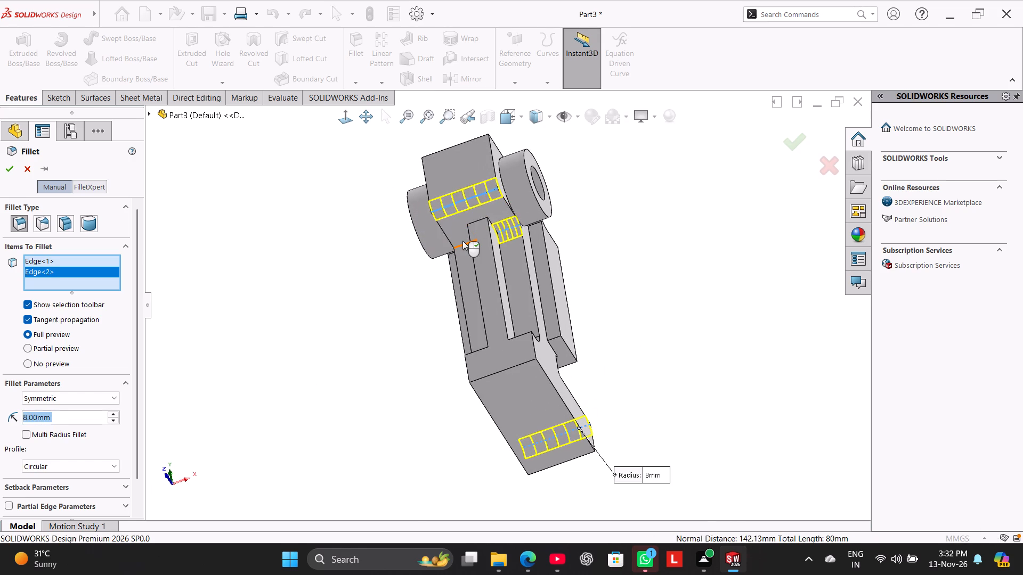
{"action": "left_click", "coordinate": [459, 247]}
{"action": "right_click_drag", "start_coordinate": [336, 322], "coordinate": [400, 279]}
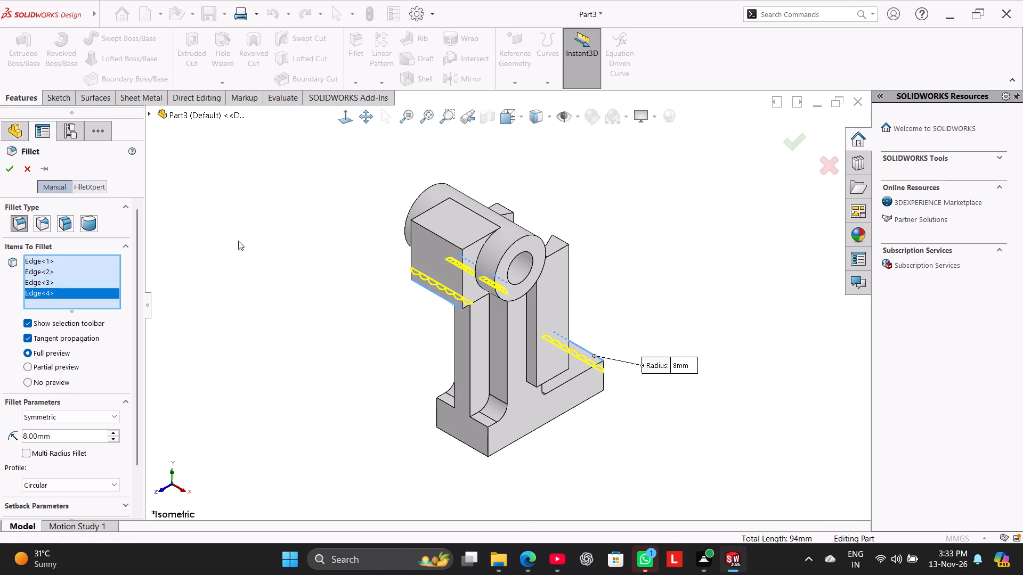
{"action": "left_click", "coordinate": [6, 169]}
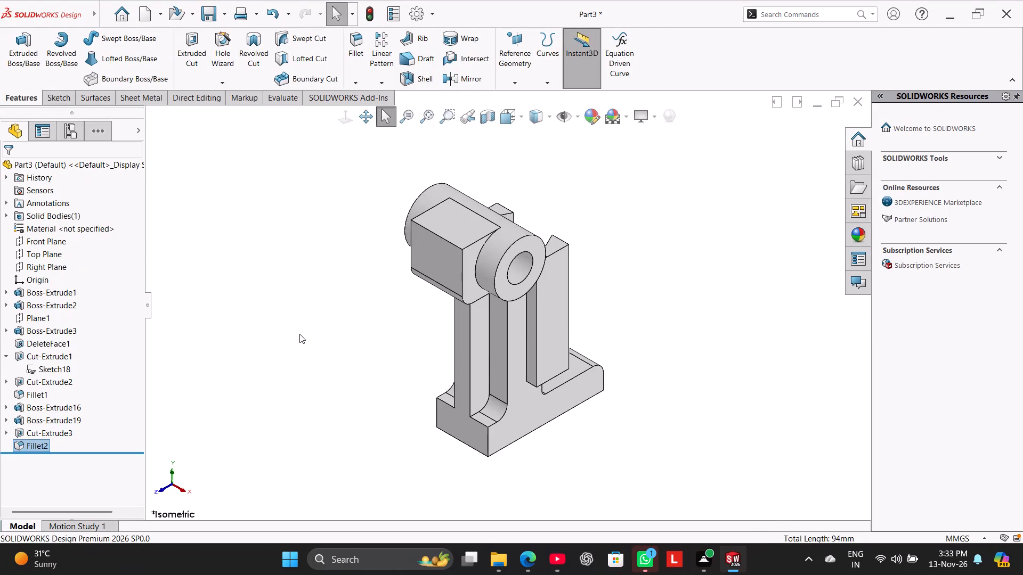
Examine the filleted bracket and the profile sketch of the front block, Boss-Extrude3.
{"action": "middle_click_drag", "start_coordinate": [299, 334], "coordinate": [246, 227]}
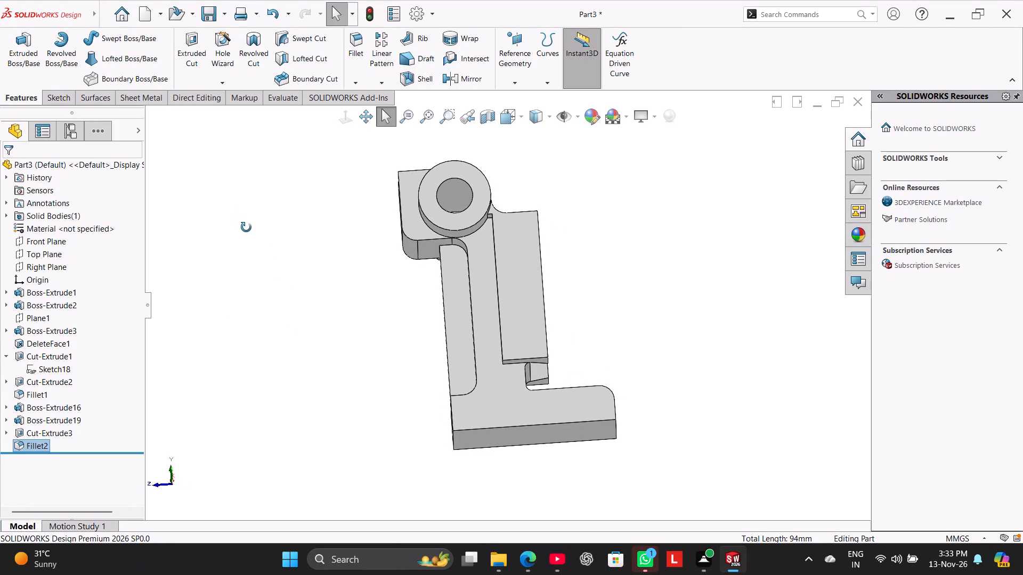
{"action": "middle_click_drag", "start_coordinate": [246, 227], "coordinate": [250, 232]}
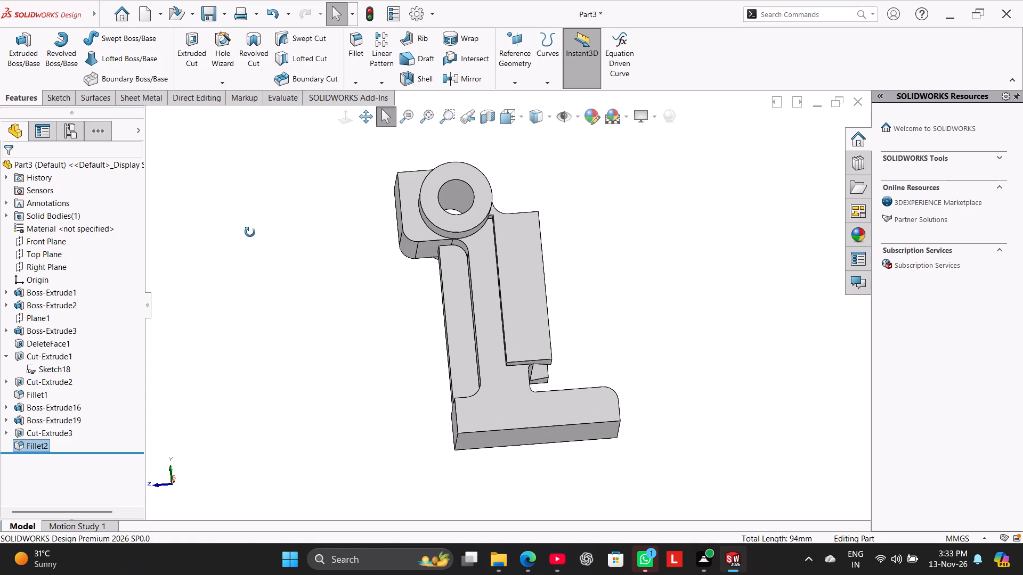
{"action": "middle_click_drag", "start_coordinate": [250, 232], "coordinate": [240, 247]}
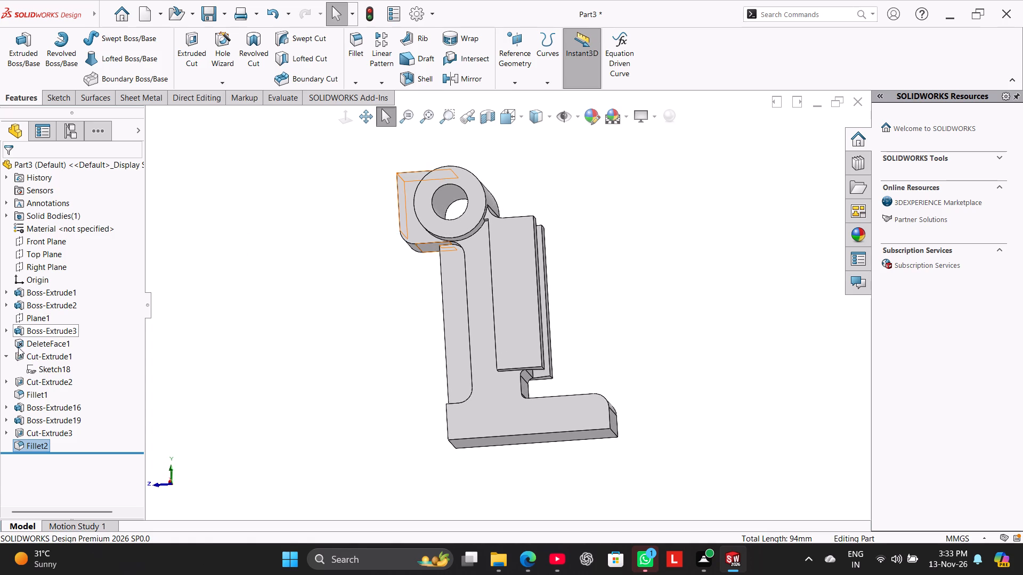
{"action": "left_click", "coordinate": [5, 355]}
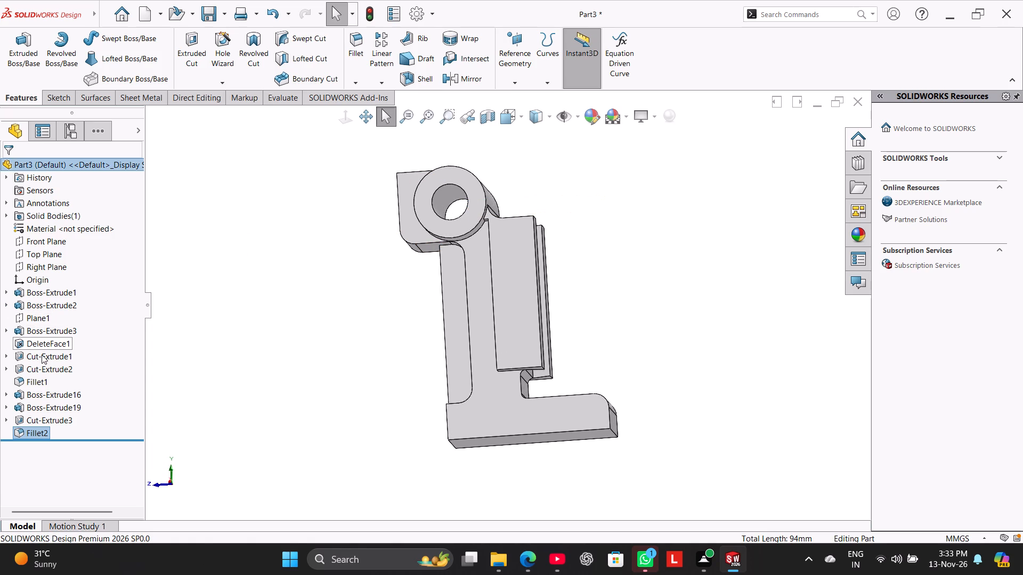
{"action": "right_click", "coordinate": [47, 334]}
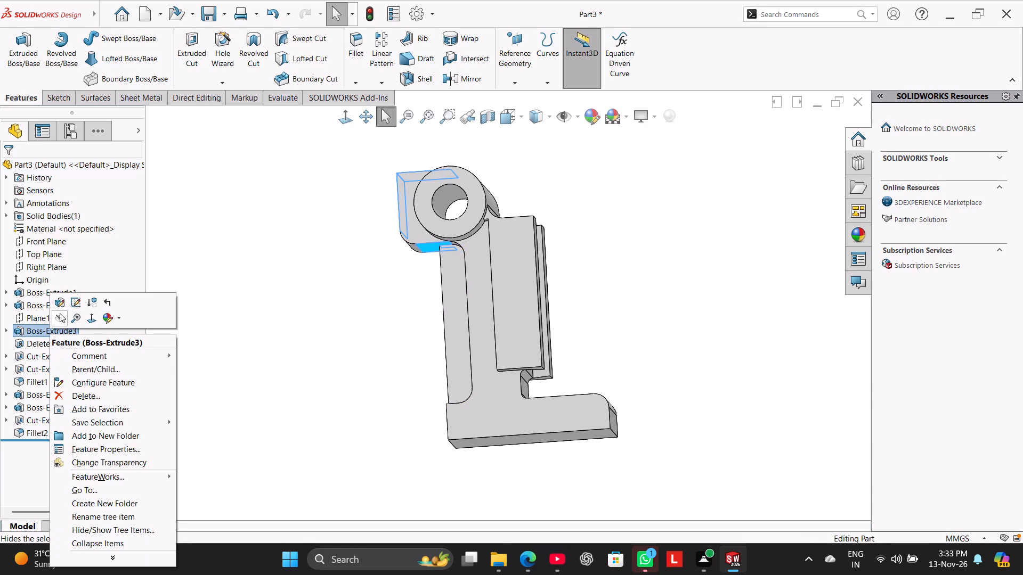
{"action": "left_click", "coordinate": [74, 305]}
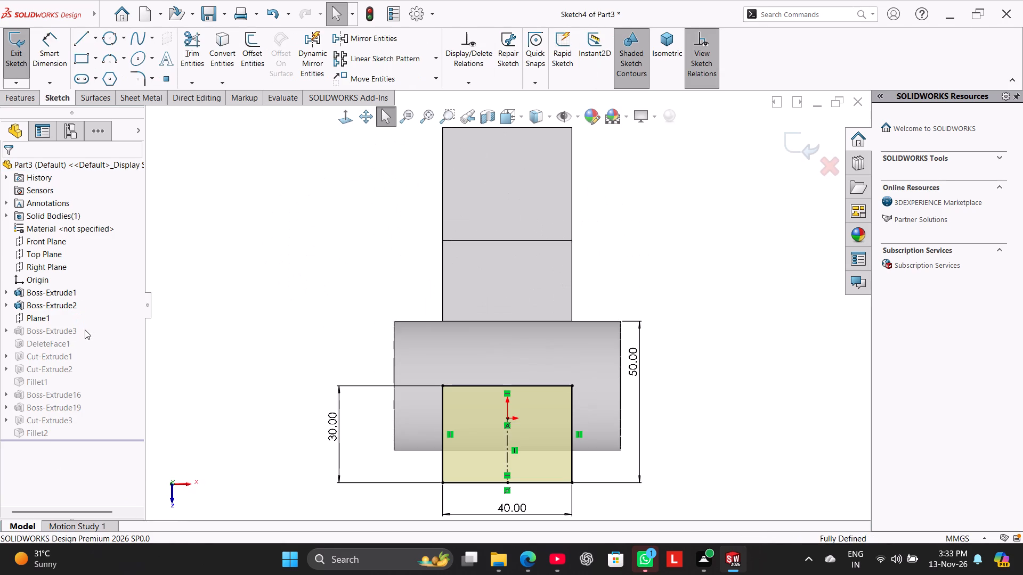
{"action": "left_click", "coordinate": [273, 354]}
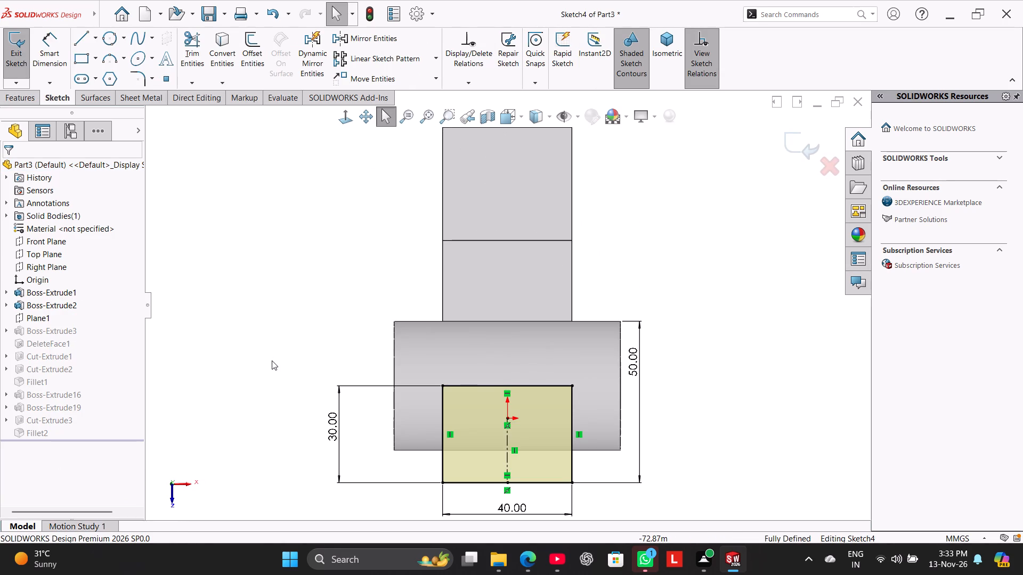
{"action": "left_click", "coordinate": [15, 54]}
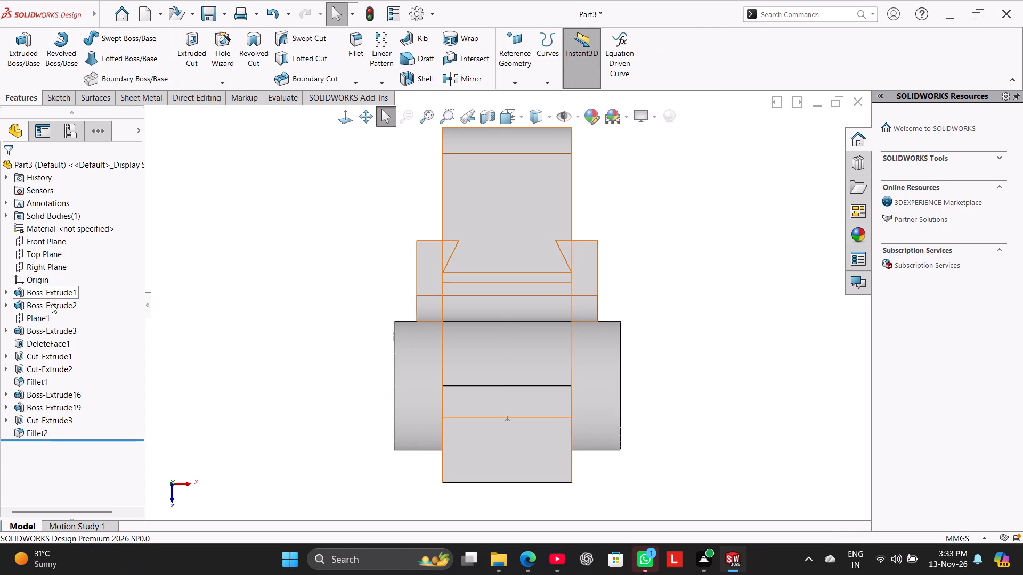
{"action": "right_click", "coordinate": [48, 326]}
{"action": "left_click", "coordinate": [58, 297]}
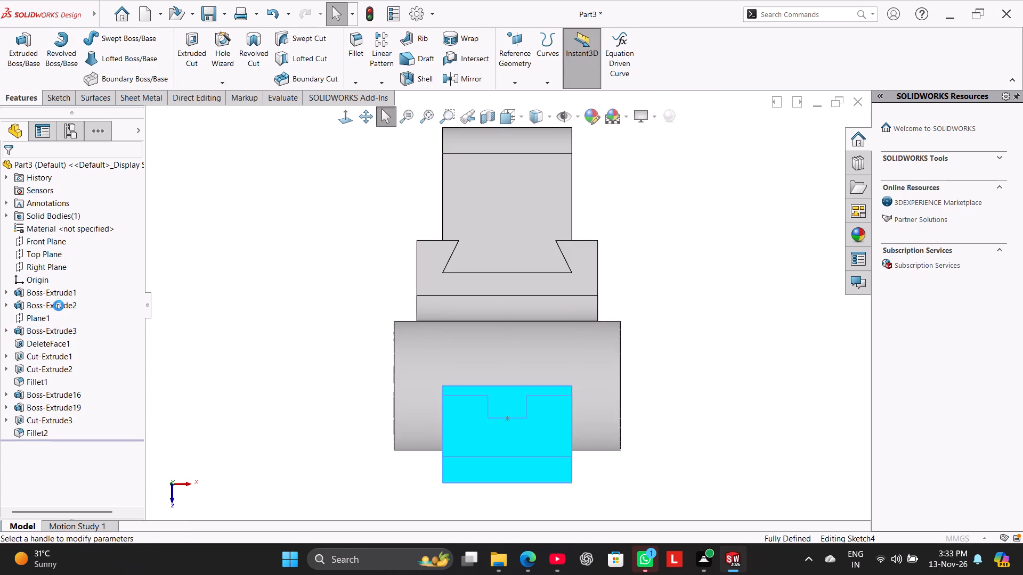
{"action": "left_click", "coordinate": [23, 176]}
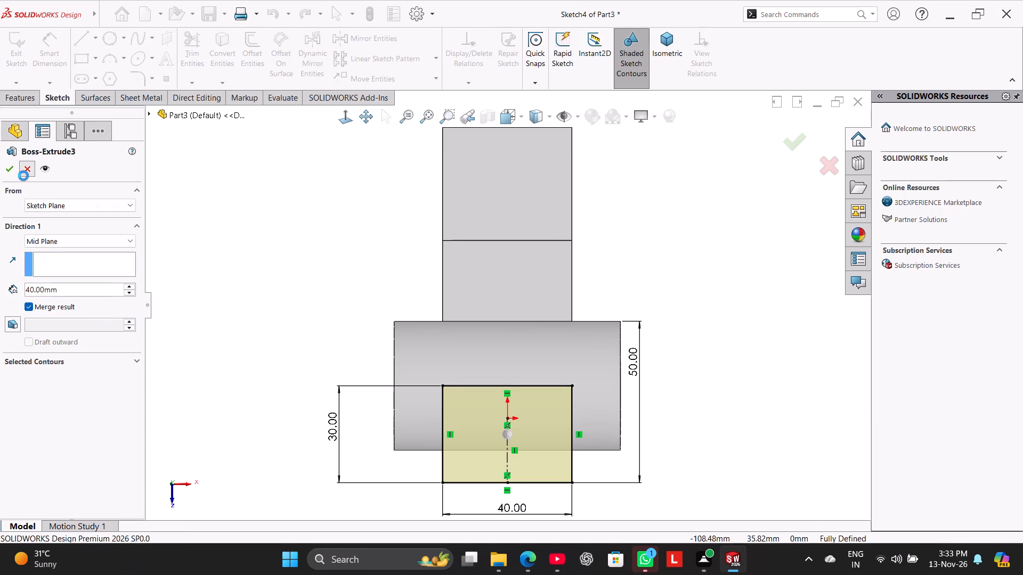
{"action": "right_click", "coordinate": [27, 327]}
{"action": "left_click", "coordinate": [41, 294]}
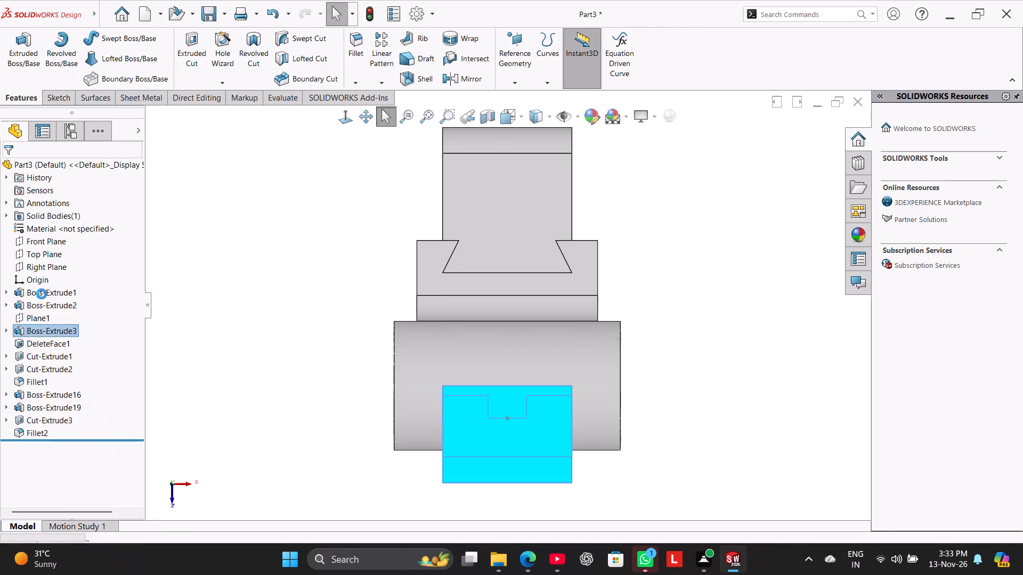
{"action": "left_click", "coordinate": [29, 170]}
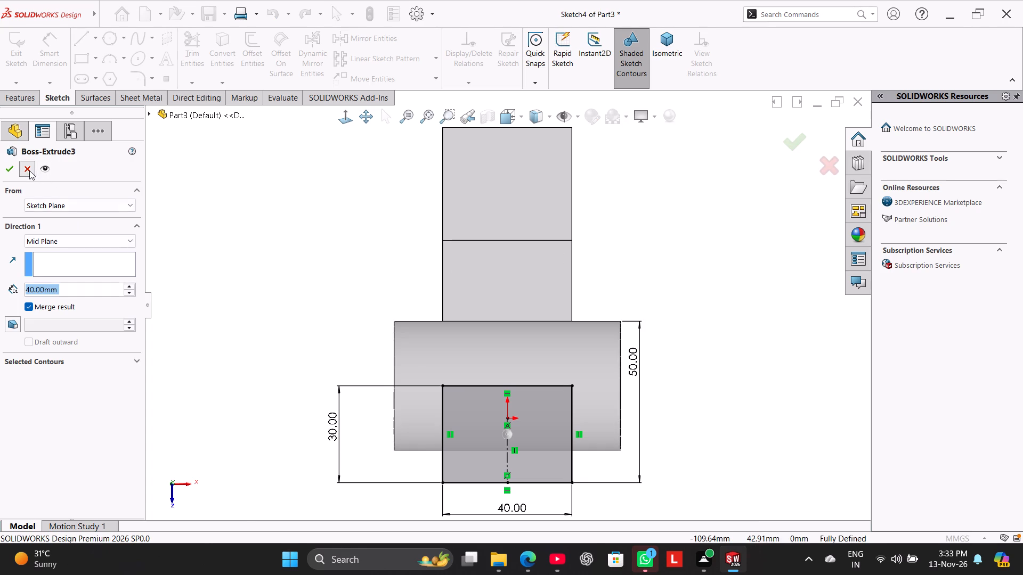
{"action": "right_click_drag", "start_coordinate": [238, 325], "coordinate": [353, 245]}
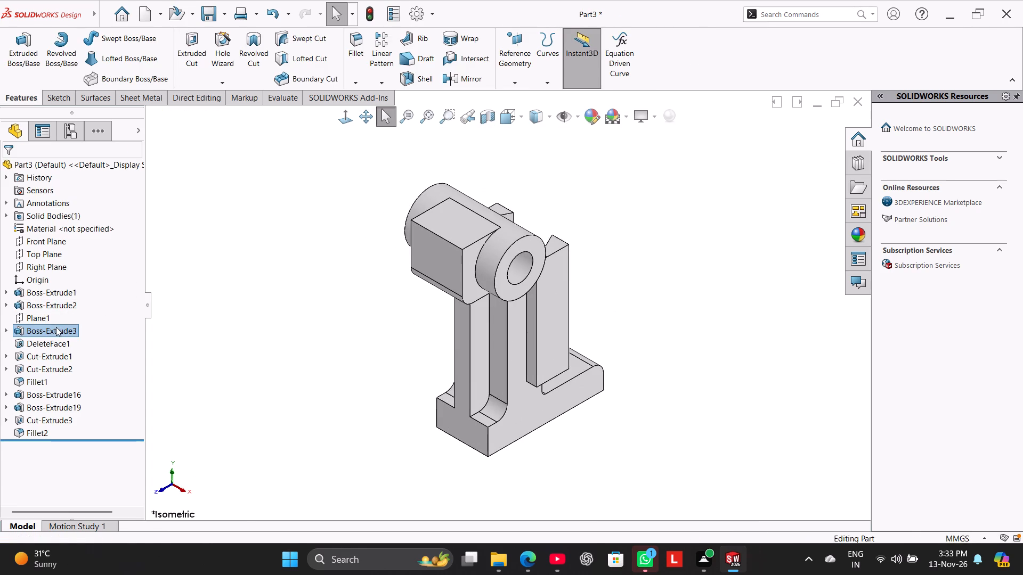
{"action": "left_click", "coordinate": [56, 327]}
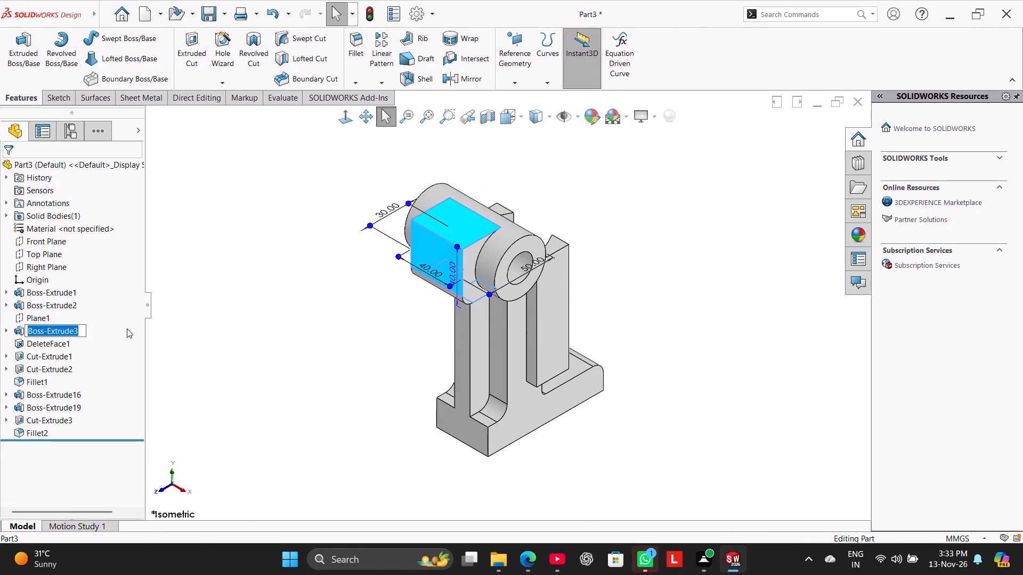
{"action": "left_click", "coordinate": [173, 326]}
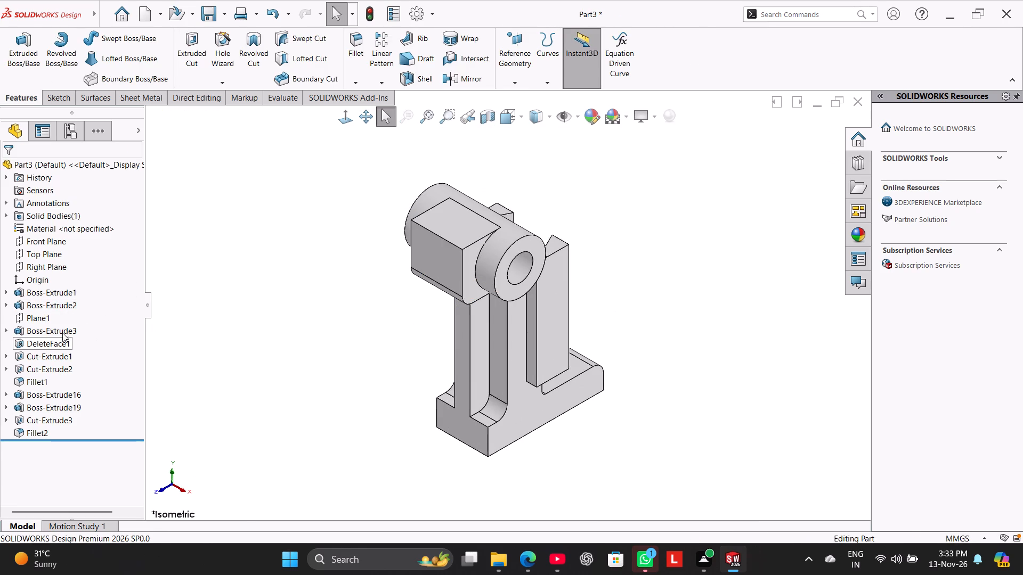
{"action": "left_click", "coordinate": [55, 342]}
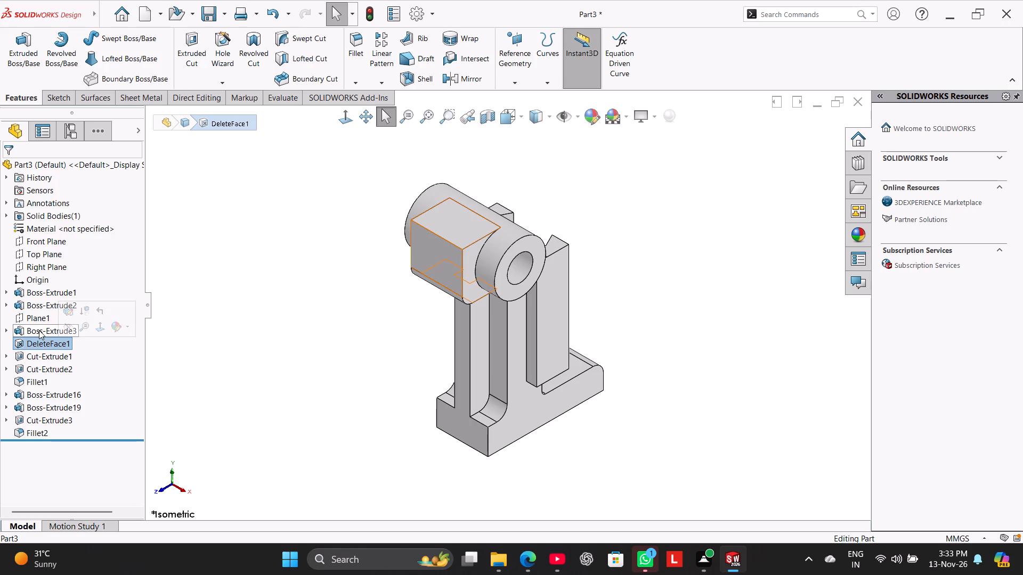
Change Boss-Extrude3 from Mid Plane to two Blind directions, 20 mm in Direction 1 and 26 mm in Direction 2.
{"action": "left_click", "coordinate": [39, 330]}
{"action": "left_click", "coordinate": [50, 302]}
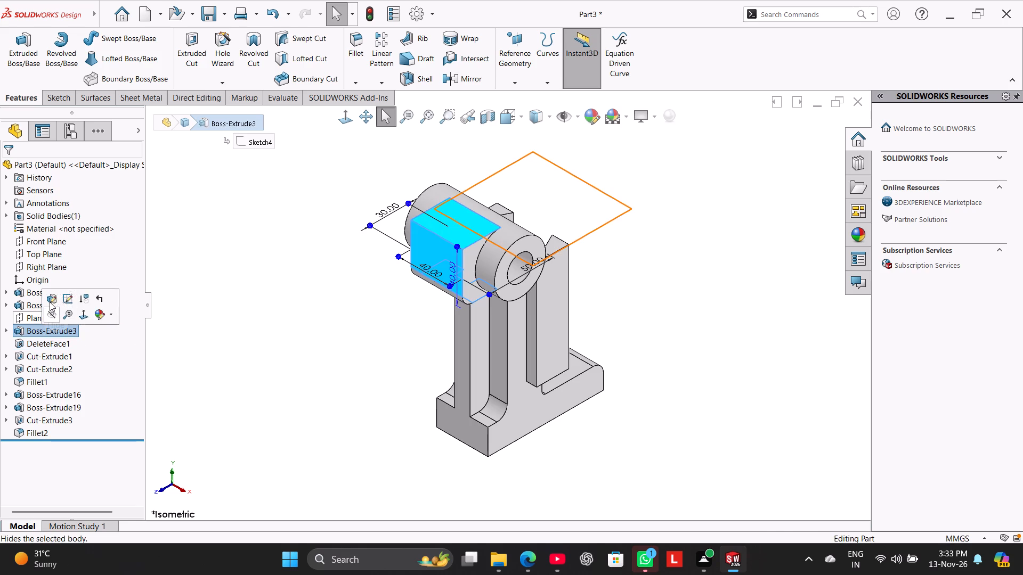
{"action": "left_click", "coordinate": [221, 305]}
{"action": "middle_click_drag", "start_coordinate": [250, 314], "coordinate": [214, 260]}
{"action": "left_click", "coordinate": [93, 240]}
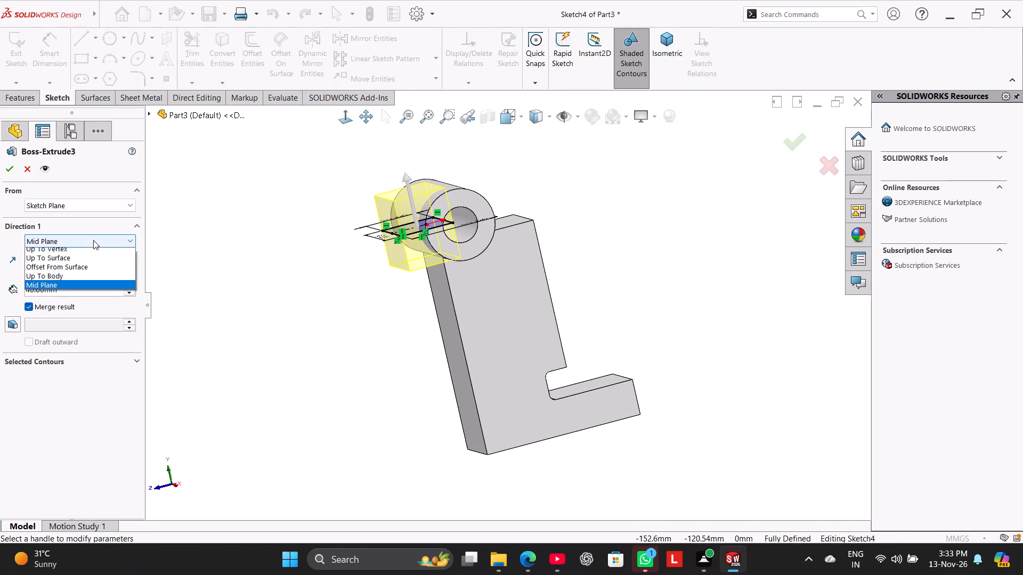
{"action": "left_click", "coordinate": [90, 251]}
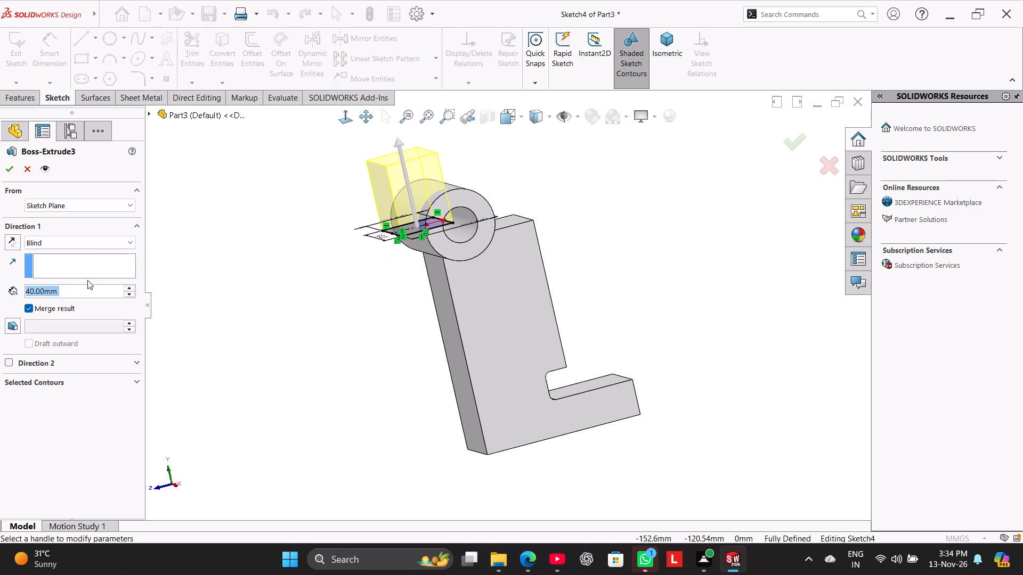
{"action": "type", "text": "20"}
{"action": "key", "text": "Return"}
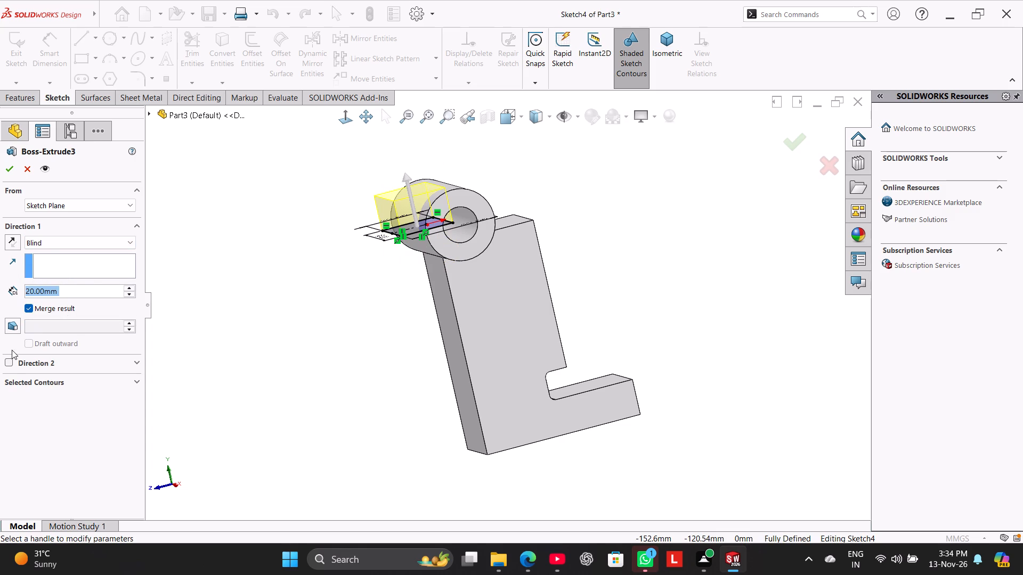
{"action": "left_click", "coordinate": [6, 362]}
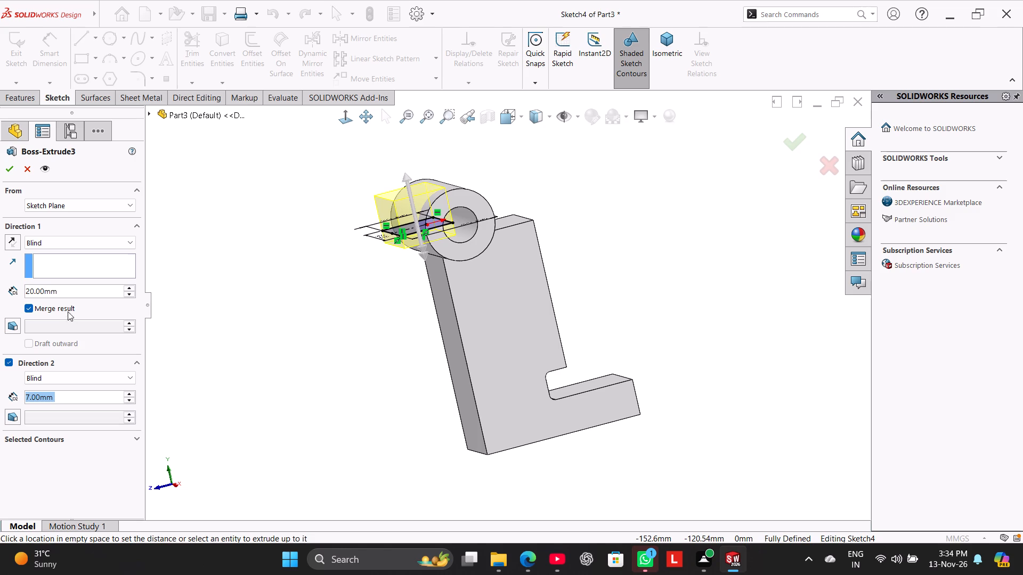
{"action": "double_click", "coordinate": [73, 296]}
{"action": "type", "text": "26"}
{"action": "key", "text": "Return"}
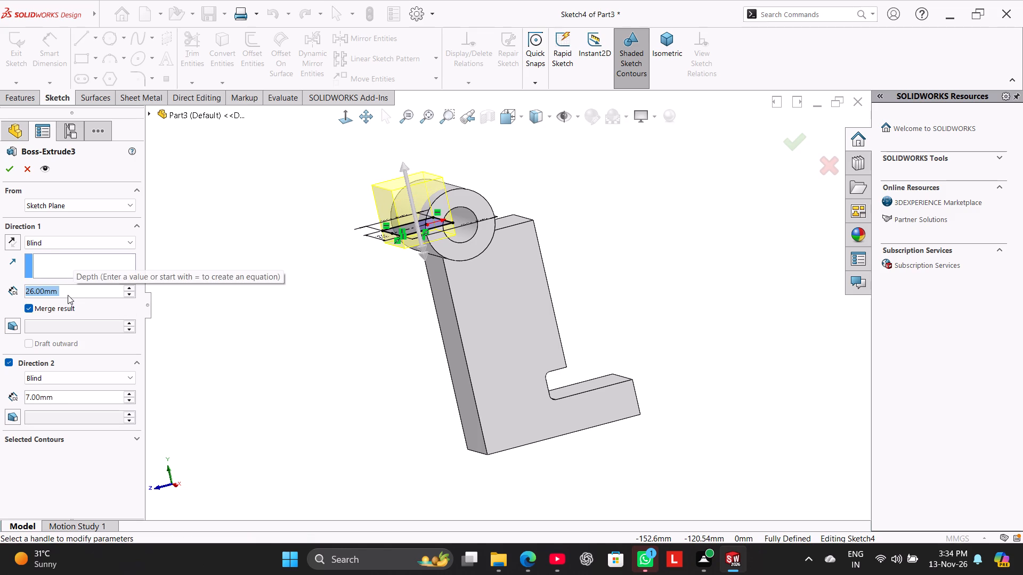
{"action": "type", "text": "20"}
{"action": "key", "text": "Return"}
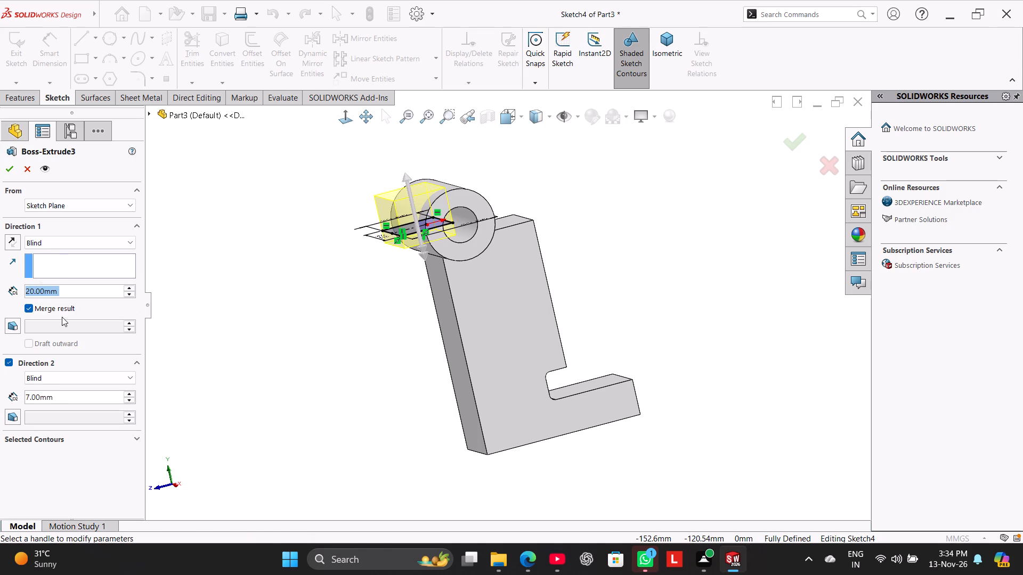
{"action": "double_click", "coordinate": [72, 392]}
{"action": "type", "text": "26"}
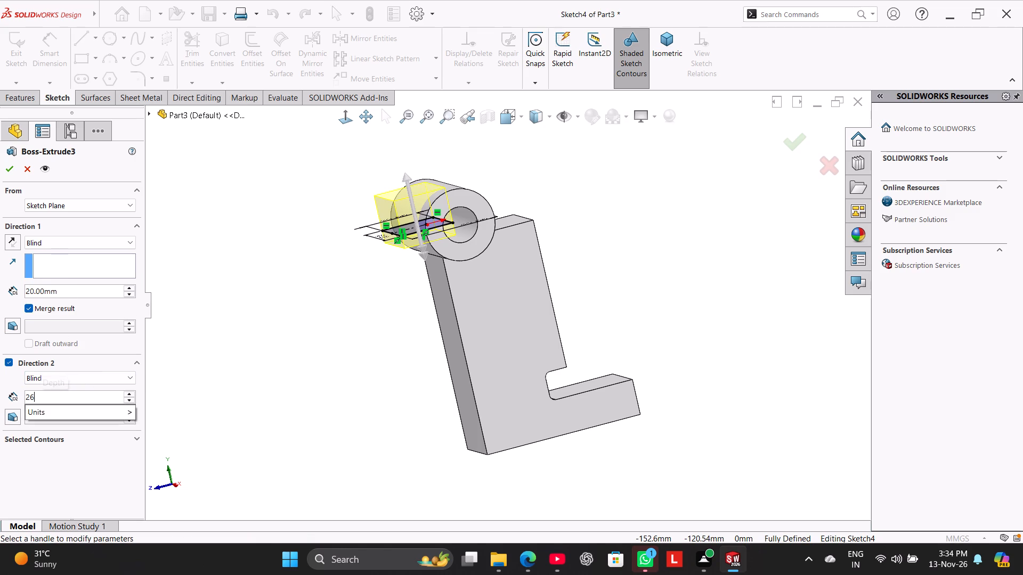
{"action": "key", "text": "Return"}
{"action": "left_click", "coordinate": [9, 168]}
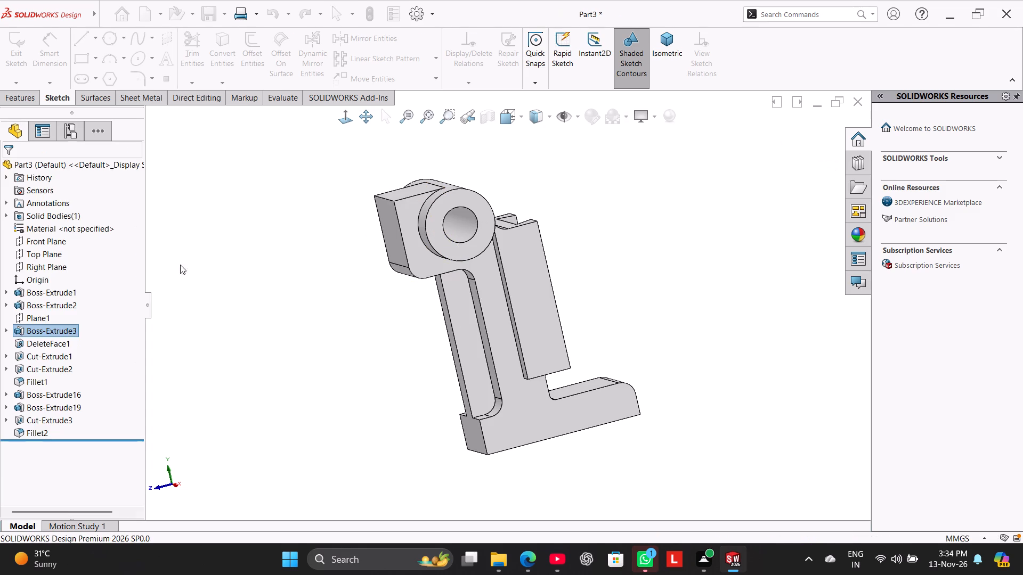
Check the vertical distance between the front block's underside and the base's bottom edge using a temporary sketch on the Right Plane.
{"action": "left_click", "coordinate": [196, 267]}
{"action": "middle_click_drag", "start_coordinate": [225, 282], "coordinate": [222, 311]}
{"action": "right_click_drag", "start_coordinate": [231, 311], "coordinate": [275, 236]}
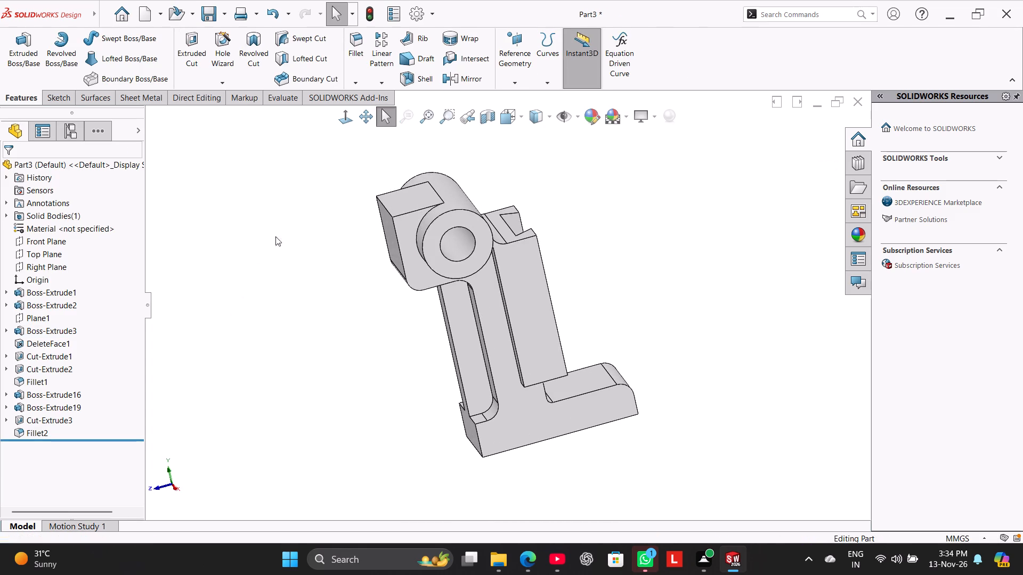
{"action": "right_click_drag", "start_coordinate": [275, 236], "coordinate": [282, 227]}
{"action": "left_click", "coordinate": [55, 269]}
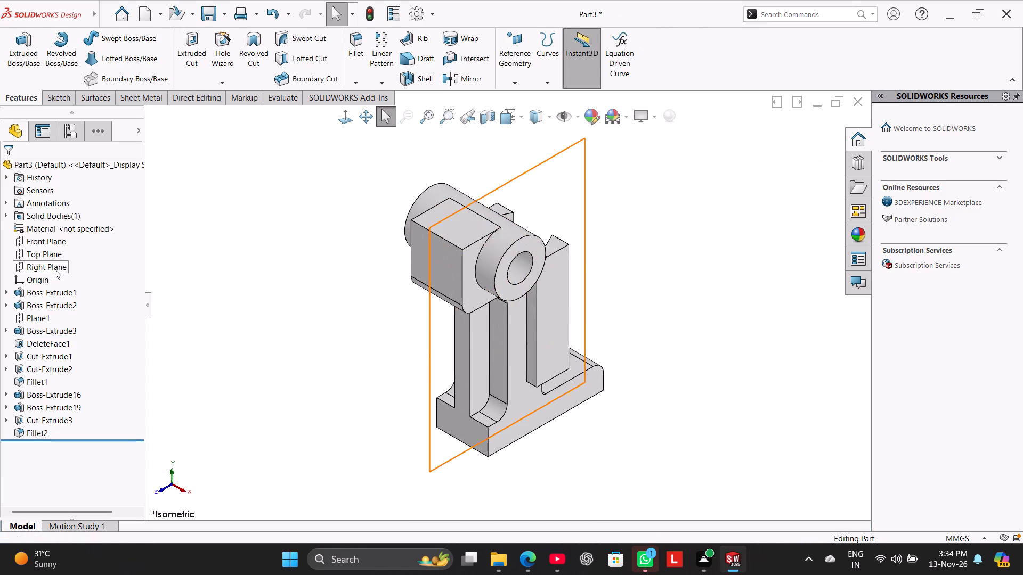
{"action": "left_click", "coordinate": [64, 254]}
{"action": "left_click", "coordinate": [216, 268]}
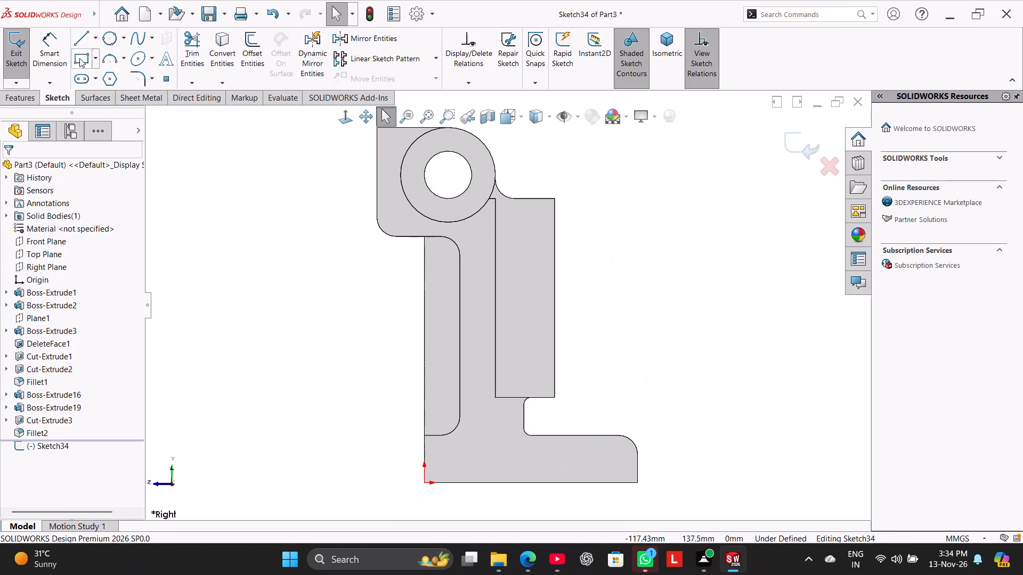
{"action": "left_click", "coordinate": [49, 42]}
{"action": "left_click", "coordinate": [404, 237]}
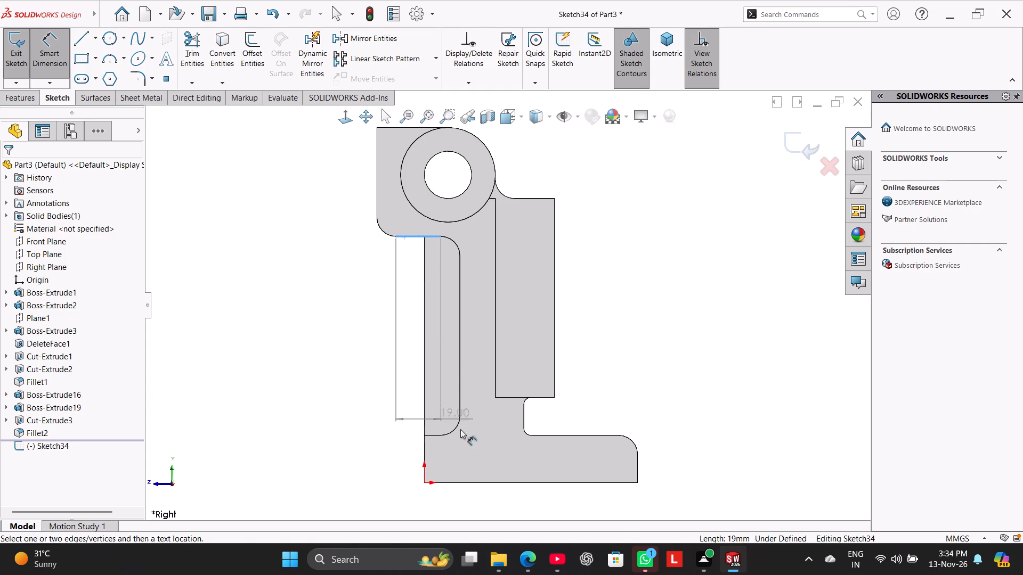
{"action": "left_click", "coordinate": [455, 482]}
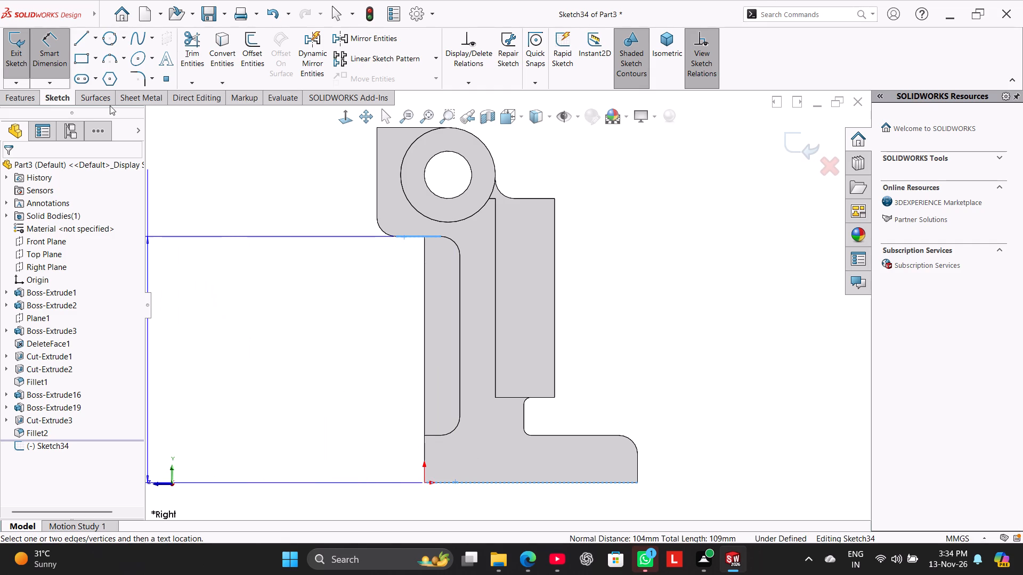
{"action": "left_click", "coordinate": [43, 62]}
{"action": "left_click", "coordinate": [18, 50]}
Examine the bracket in a section view through the Right Plane, and return to the full isometric view.
{"action": "left_click", "coordinate": [479, 116]}
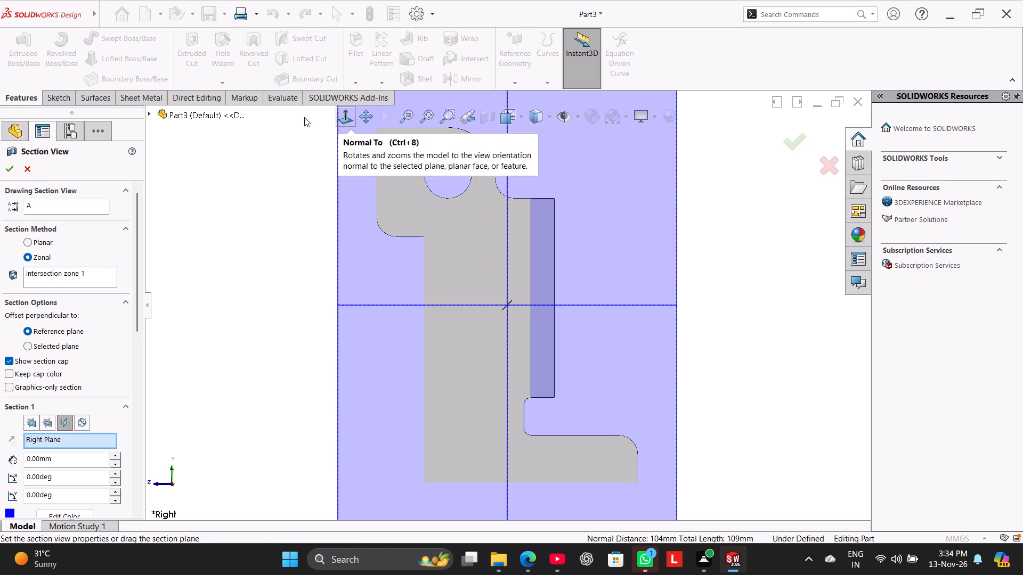
{"action": "left_click", "coordinate": [7, 166]}
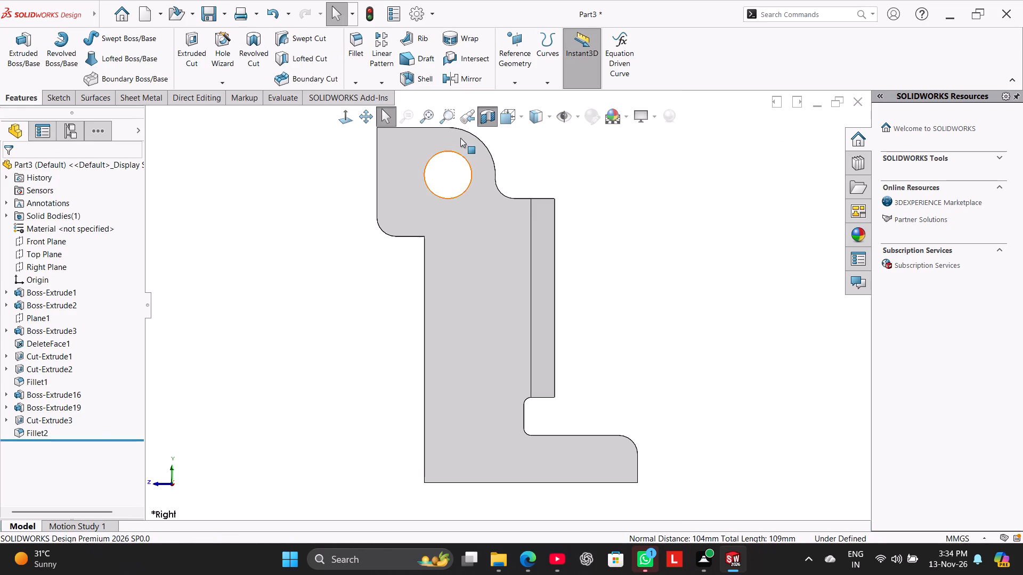
{"action": "left_click", "coordinate": [478, 116]}
{"action": "right_click_drag", "start_coordinate": [270, 253], "coordinate": [315, 211]}
{"action": "left_click", "coordinate": [306, 250]}
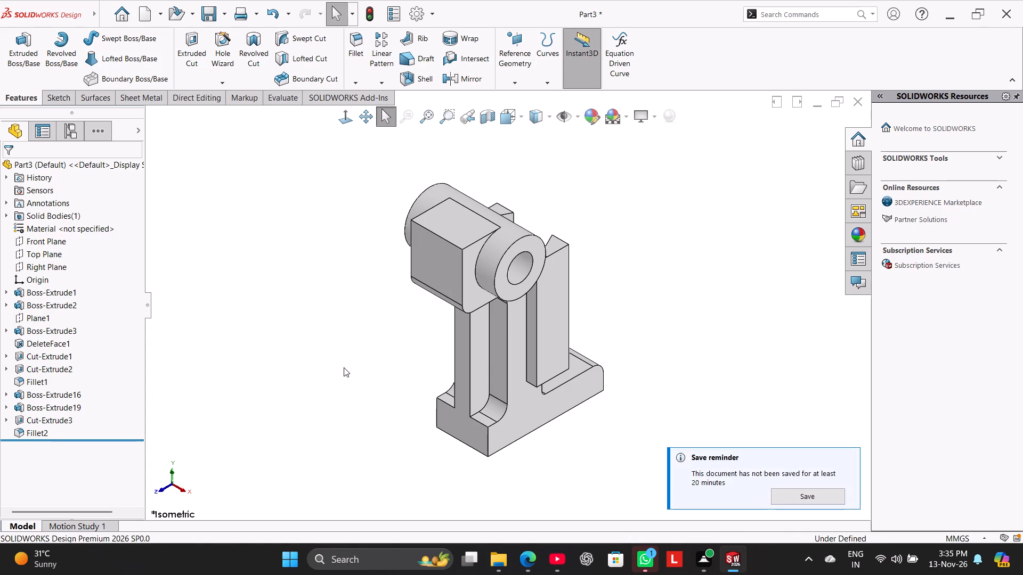
On the bracket's side face, sketch corner rectangles about 16 × 4 mm at the base's rear bottom corner and 31 × 4 mm at the origin.
{"action": "left_click", "coordinate": [366, 365]}
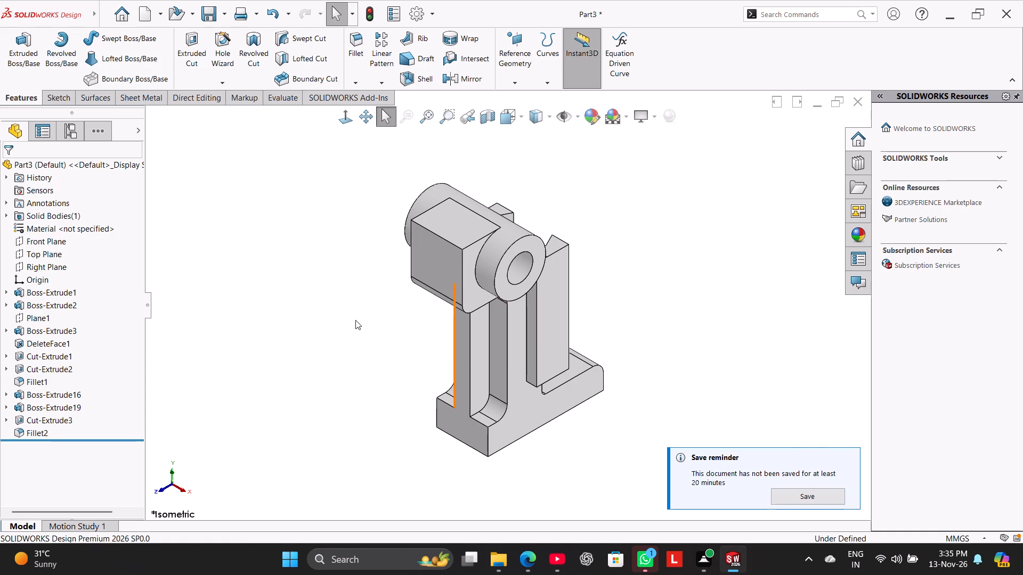
{"action": "middle_click_drag", "start_coordinate": [401, 402], "coordinate": [359, 325]}
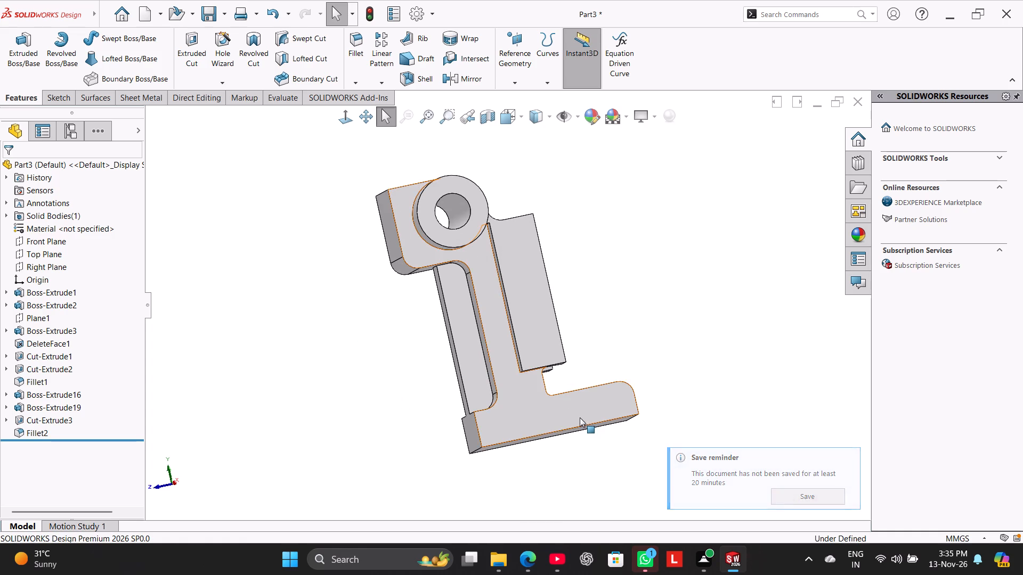
{"action": "left_click", "coordinate": [580, 417]}
{"action": "left_click", "coordinate": [634, 384]}
{"action": "left_click", "coordinate": [331, 348]}
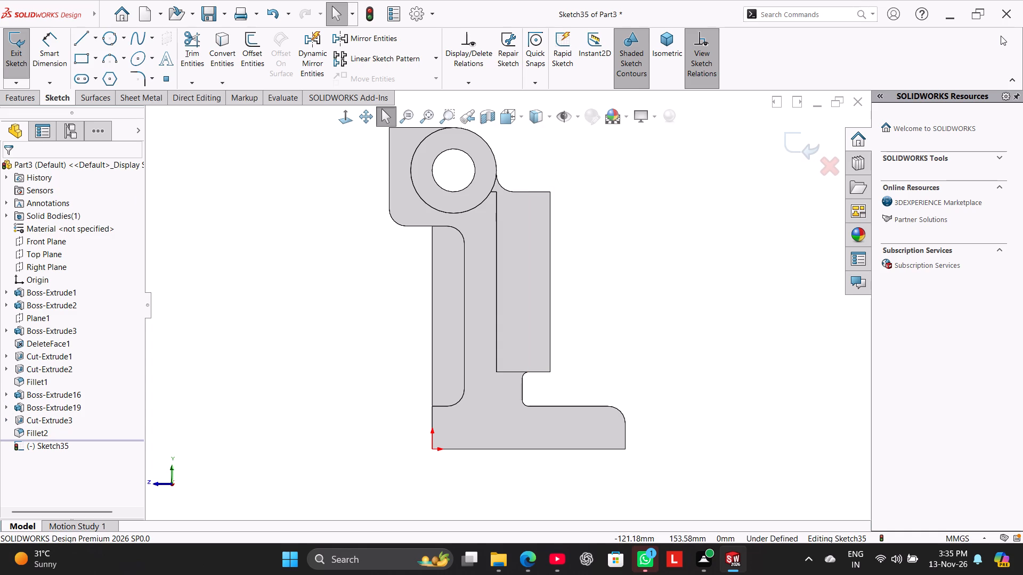
{"action": "left_click", "coordinate": [75, 66]}
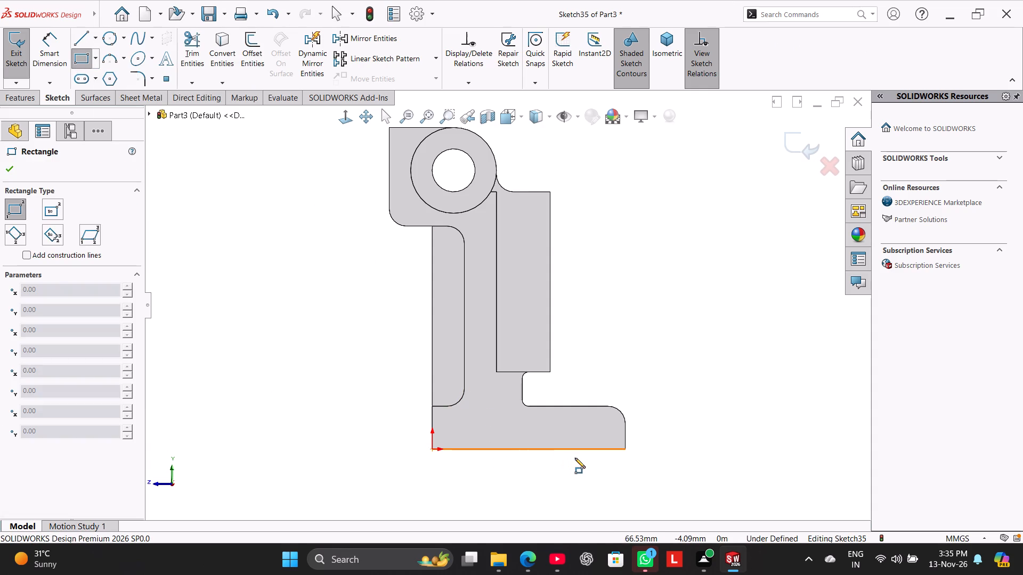
{"action": "left_click", "coordinate": [623, 448]}
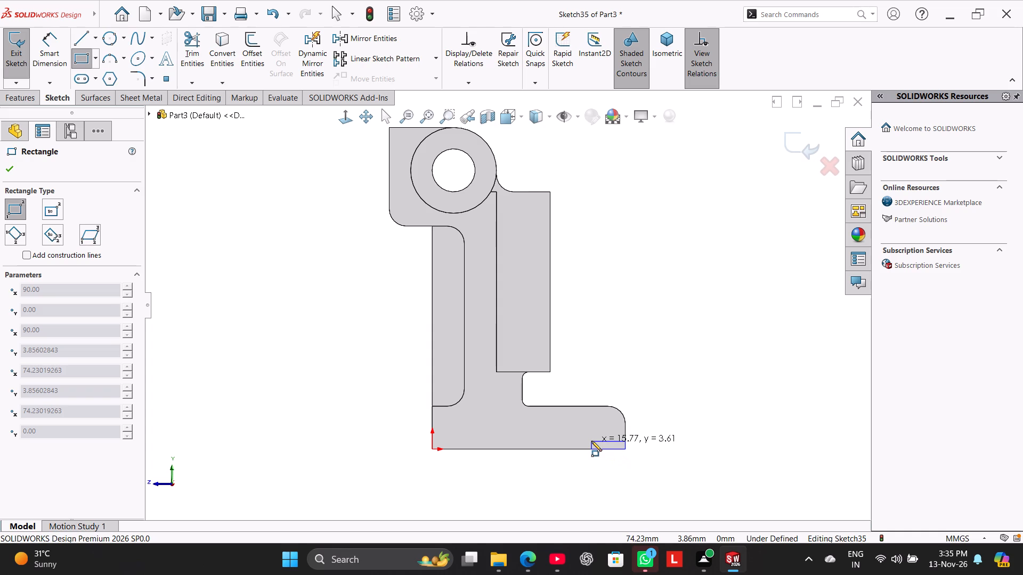
{"action": "left_click", "coordinate": [591, 441]}
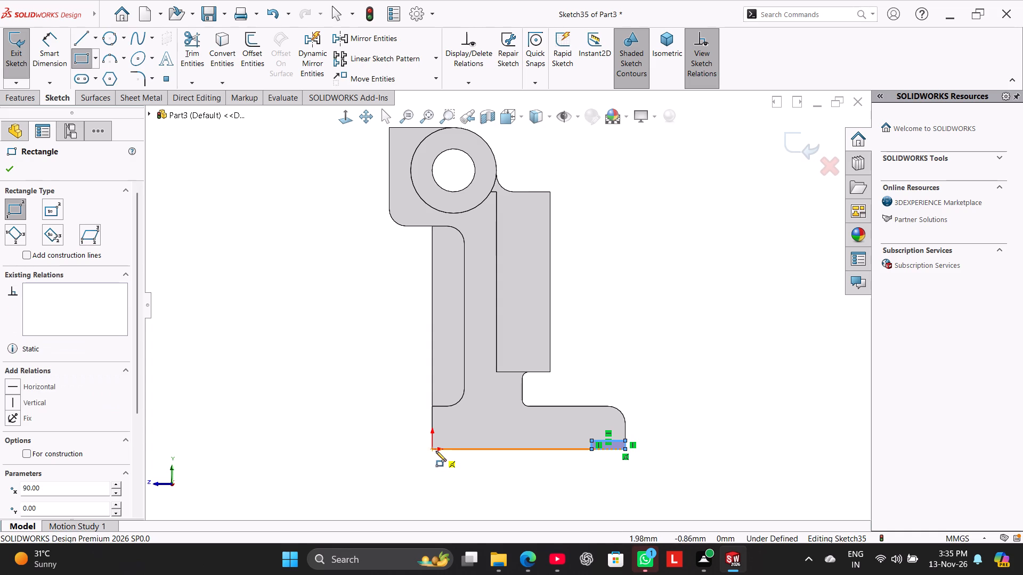
{"action": "left_click", "coordinate": [433, 449]}
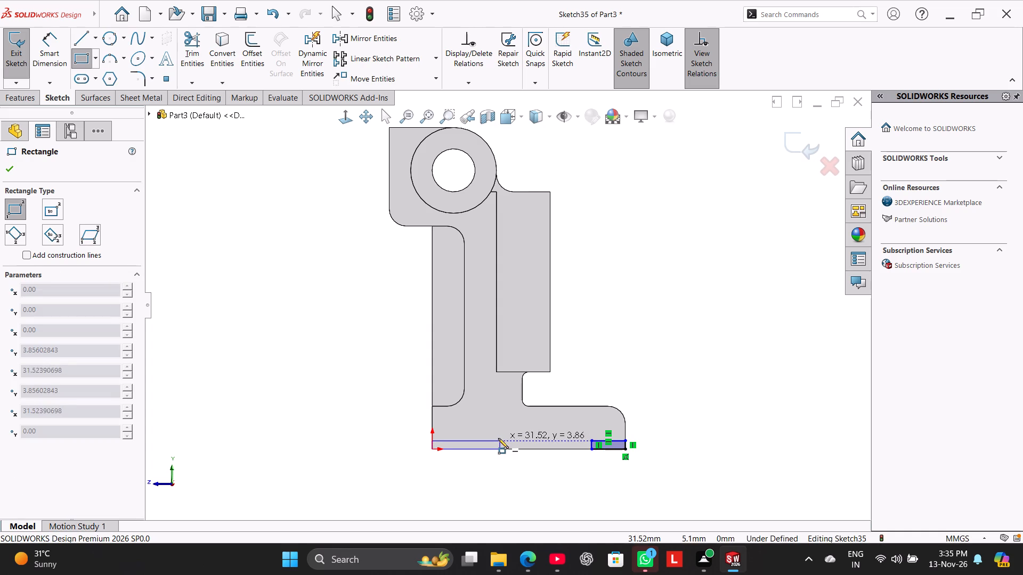
{"action": "left_click", "coordinate": [498, 438]}
{"action": "right_click", "coordinate": [291, 409]}
{"action": "left_click", "coordinate": [310, 417]}
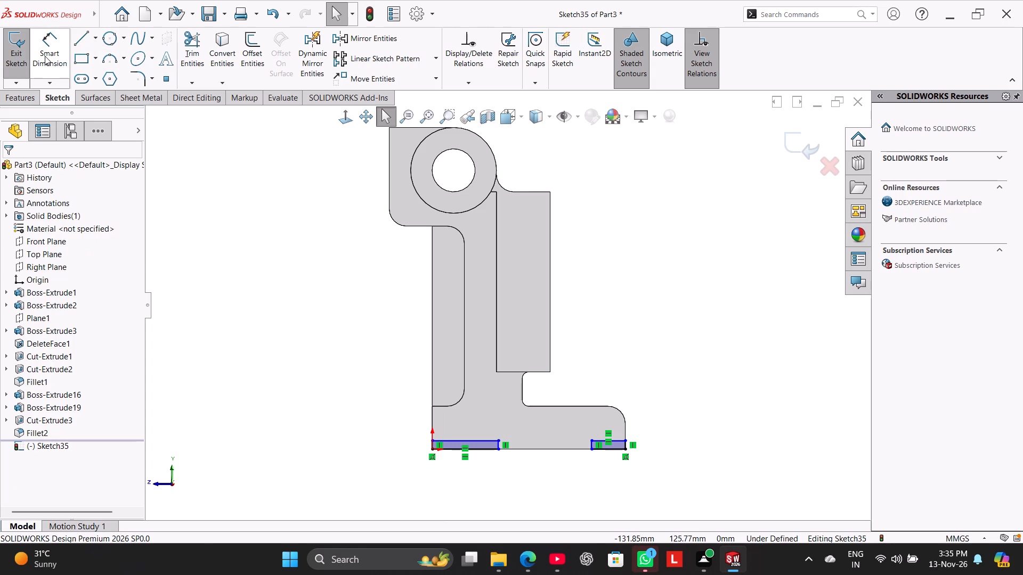
Dimension the height of the rectangle at the base's rear bottom corner at 3 mm.
{"action": "left_click", "coordinate": [45, 56]}
{"action": "scroll", "coordinate": [659, 412], "scroll_direction": "down", "scroll_amount": 5}
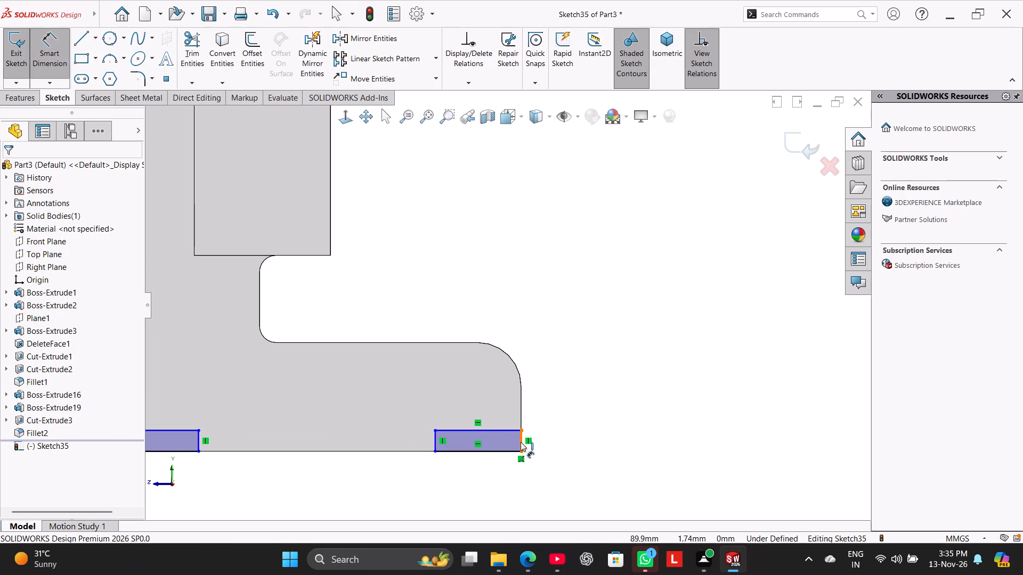
{"action": "left_click", "coordinate": [521, 442]}
{"action": "left_click", "coordinate": [568, 439]}
{"action": "key", "text": "3"}
{"action": "key", "text": "Return"}
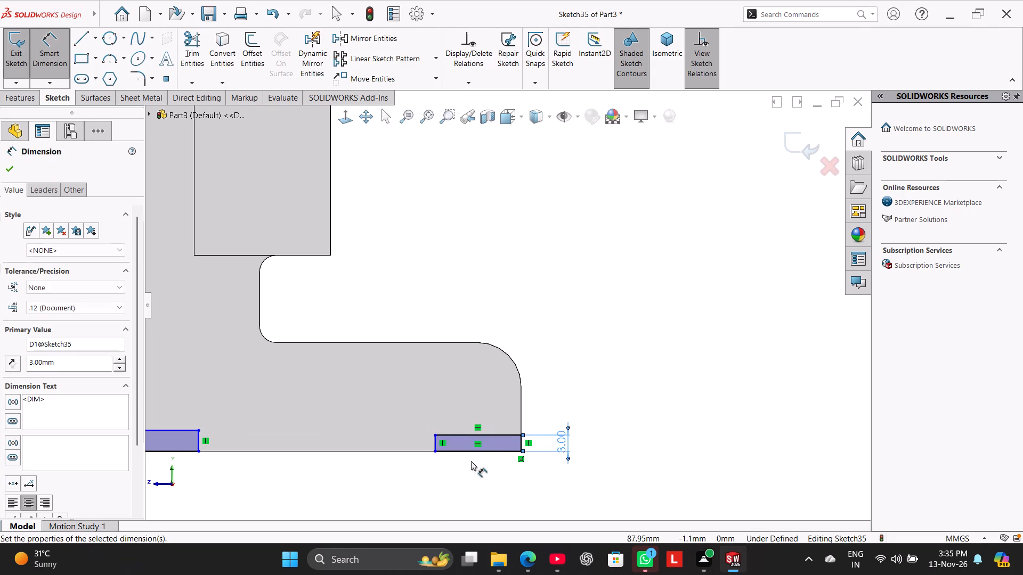
Dimension the height of the front rectangle at the origin at 3 mm.
{"action": "scroll", "coordinate": [465, 459], "scroll_direction": "up", "scroll_amount": 2}
{"action": "scroll", "coordinate": [222, 404], "scroll_direction": "up", "scroll_amount": 1}
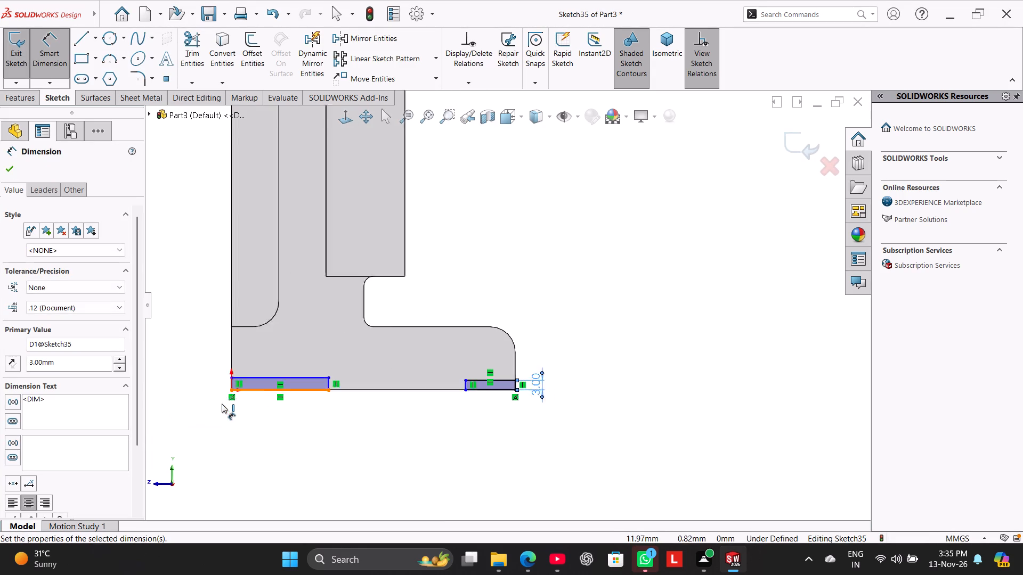
{"action": "scroll", "coordinate": [222, 404], "scroll_direction": "up", "scroll_amount": 1}
{"action": "scroll", "coordinate": [222, 404], "scroll_direction": "down", "scroll_amount": 5}
{"action": "scroll", "coordinate": [464, 311], "scroll_direction": "down", "scroll_amount": 4}
{"action": "left_click", "coordinate": [530, 222]}
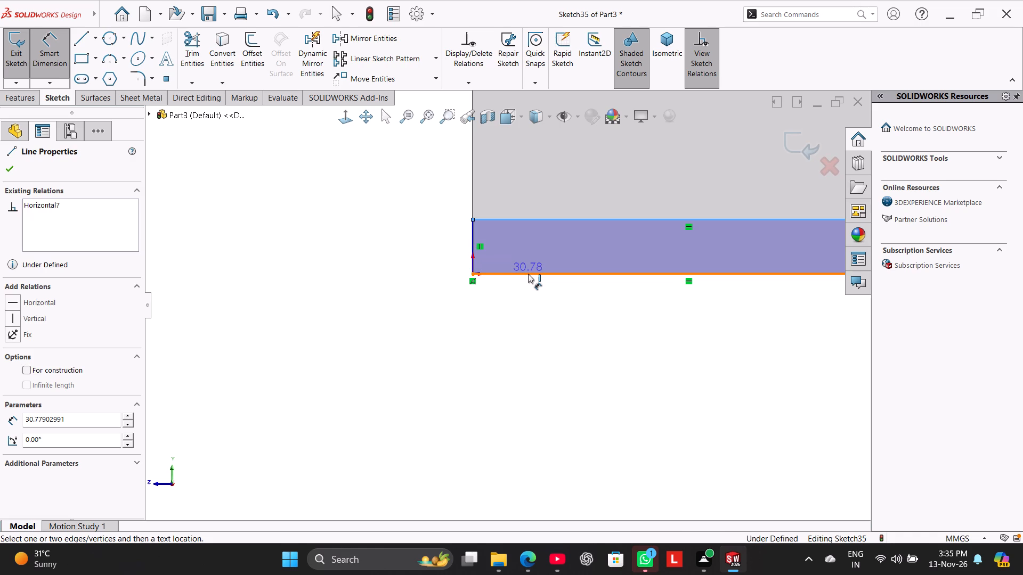
{"action": "left_click", "coordinate": [528, 272]}
{"action": "left_click", "coordinate": [409, 258]}
{"action": "key", "text": "3"}
{"action": "key", "text": "Return"}
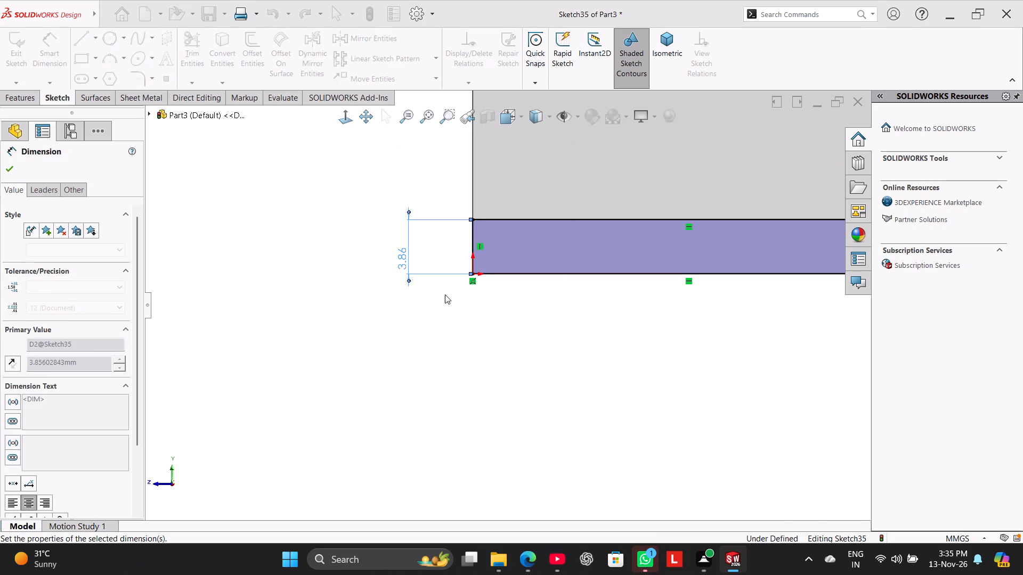
Dimension the rectangles' lengths along the base's bottom edge, 15 mm for the rear one and 30 mm for the front one.
{"action": "scroll", "coordinate": [605, 316], "scroll_direction": "up", "scroll_amount": 2}
{"action": "scroll", "coordinate": [573, 367], "scroll_direction": "up", "scroll_amount": 5}
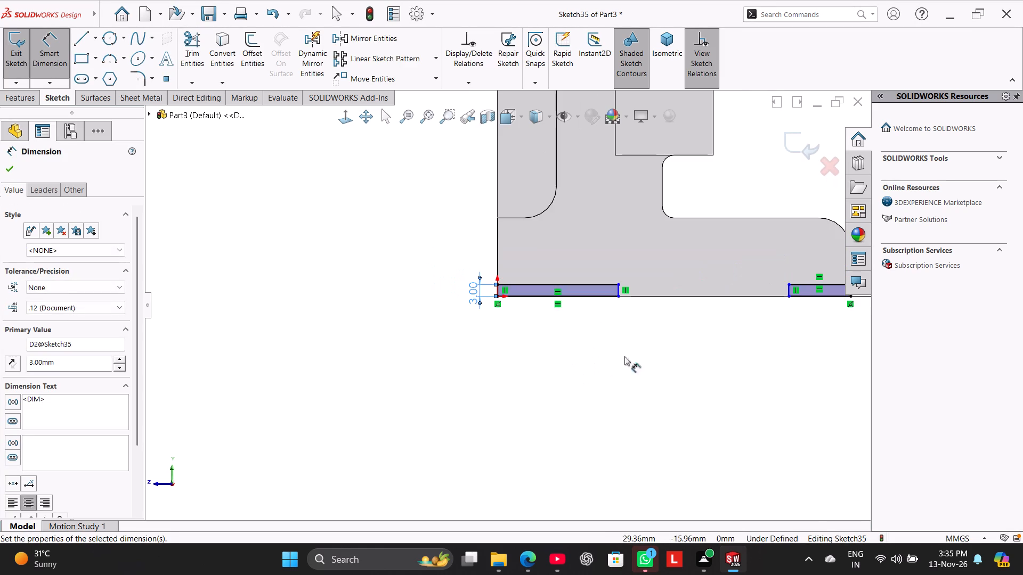
{"action": "scroll", "coordinate": [637, 354], "scroll_direction": "up", "scroll_amount": 1}
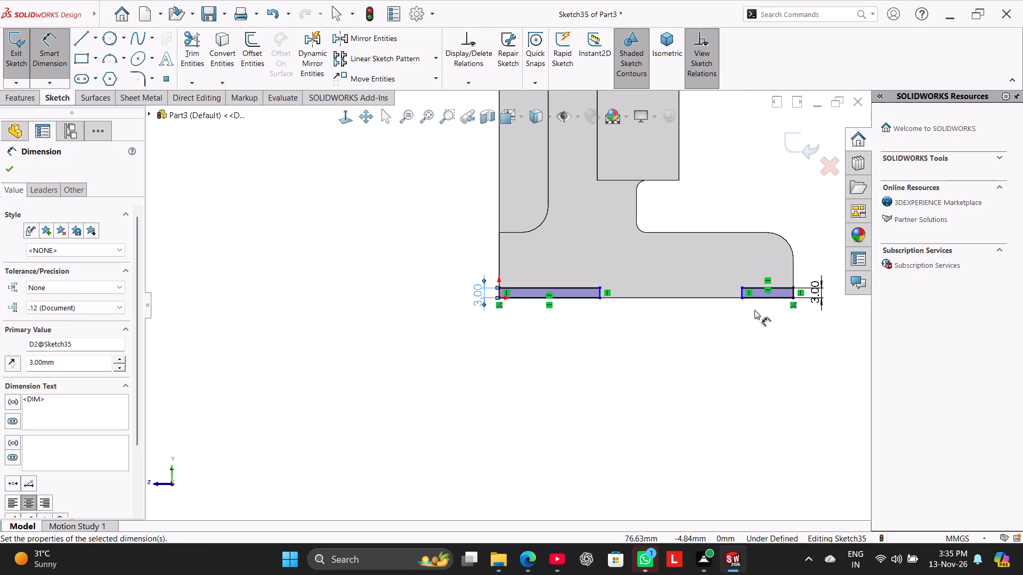
{"action": "left_click", "coordinate": [769, 298]}
{"action": "left_click", "coordinate": [768, 341]}
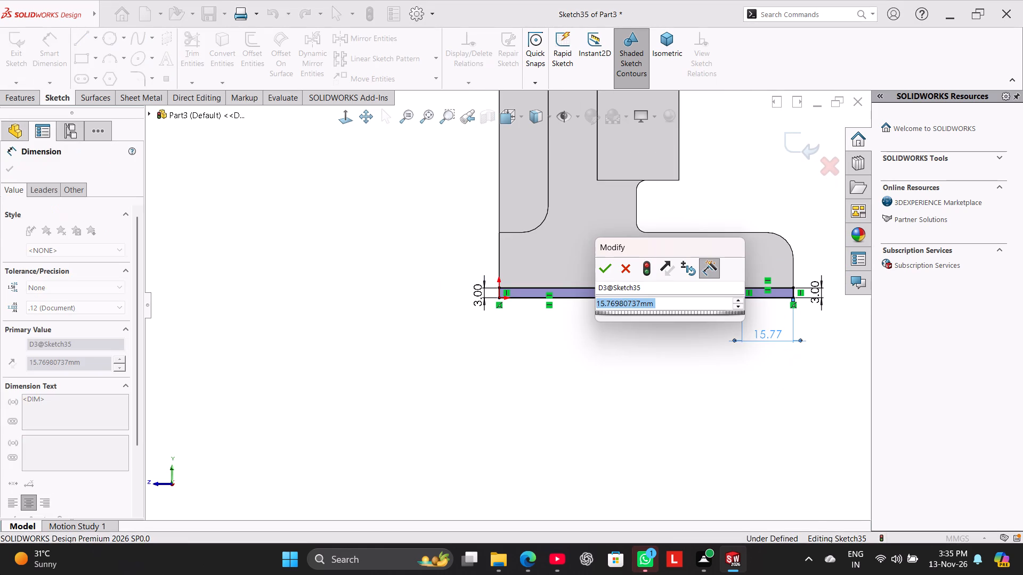
{"action": "type", "text": "15"}
{"action": "key", "text": "Return"}
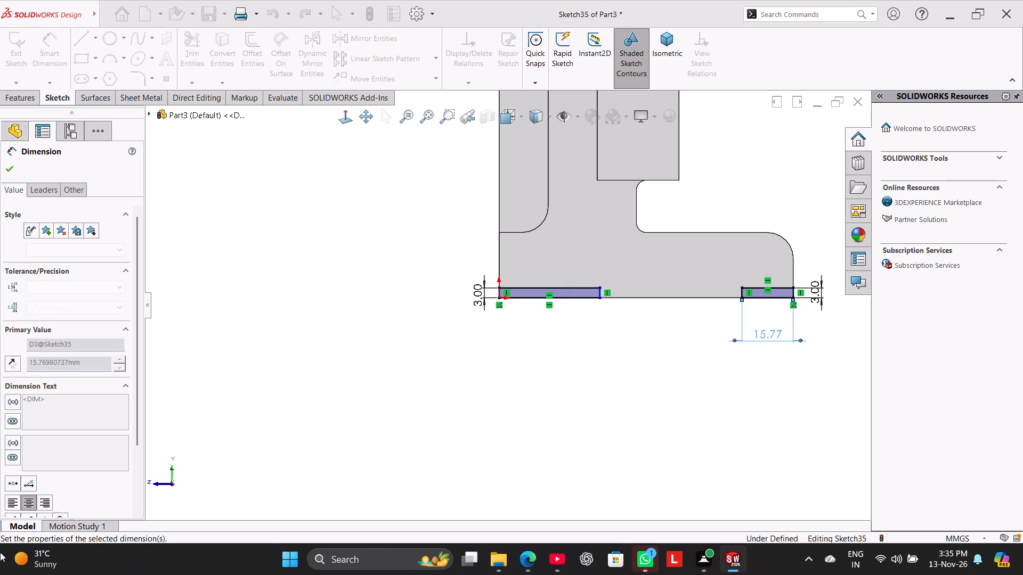
{"action": "left_click", "coordinate": [578, 297]}
{"action": "left_click", "coordinate": [553, 336]}
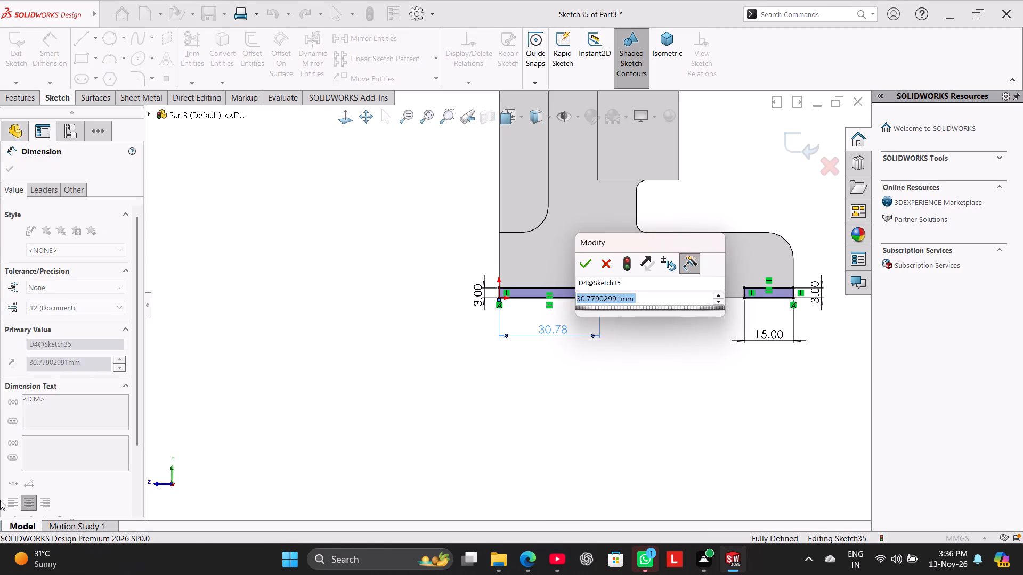
{"action": "type", "text": "30"}
{"action": "key", "text": "Return"}
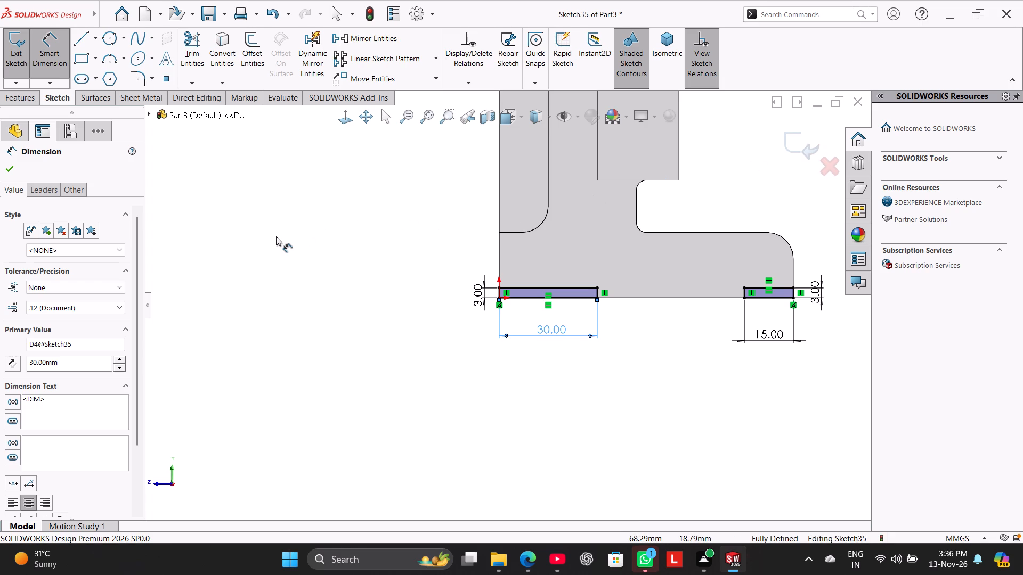
Change the front rectangle's length dimension to 25 mm.
{"action": "scroll", "coordinate": [308, 266], "scroll_direction": "up", "scroll_amount": 5}
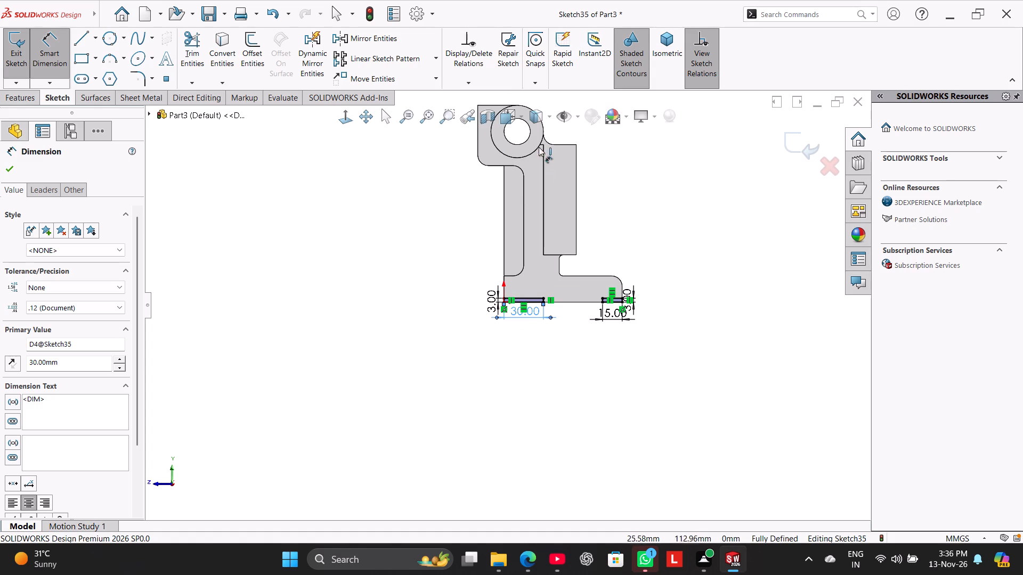
{"action": "scroll", "coordinate": [555, 364], "scroll_direction": "up", "scroll_amount": 2}
{"action": "scroll", "coordinate": [543, 346], "scroll_direction": "down", "scroll_amount": 7}
{"action": "double_click", "coordinate": [465, 230]}
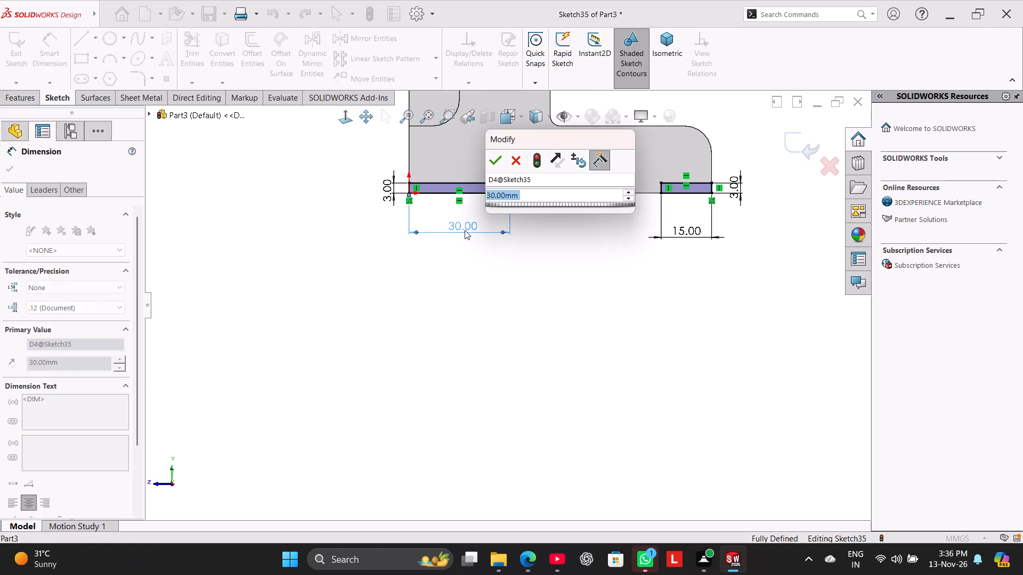
{"action": "key", "text": "2"}
{"action": "key", "text": "5"}
{"action": "key", "text": "Return"}
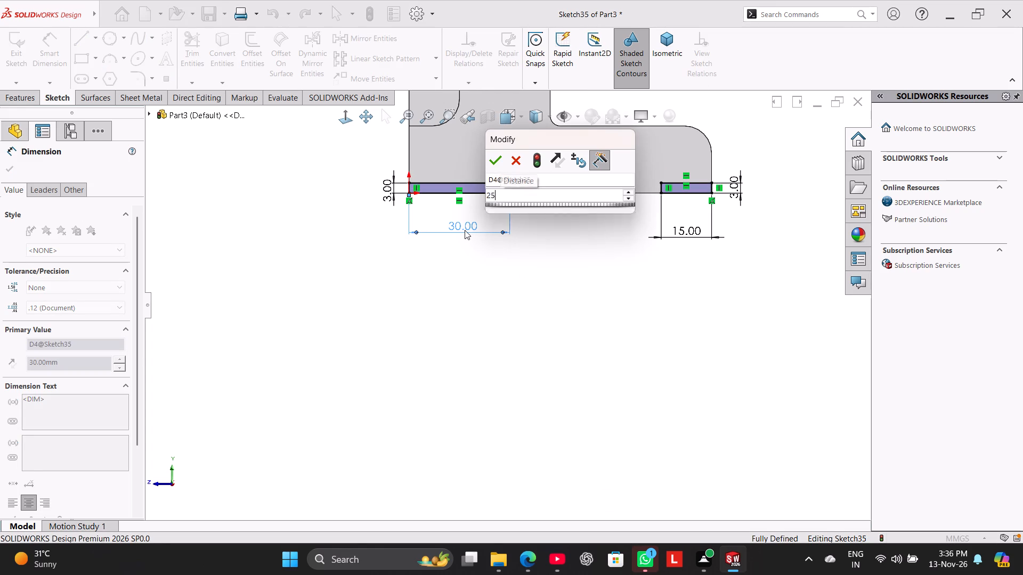
Change the rear rectangle's length dimension to 10 mm.
{"action": "scroll", "coordinate": [486, 204], "scroll_direction": "up", "scroll_amount": 7}
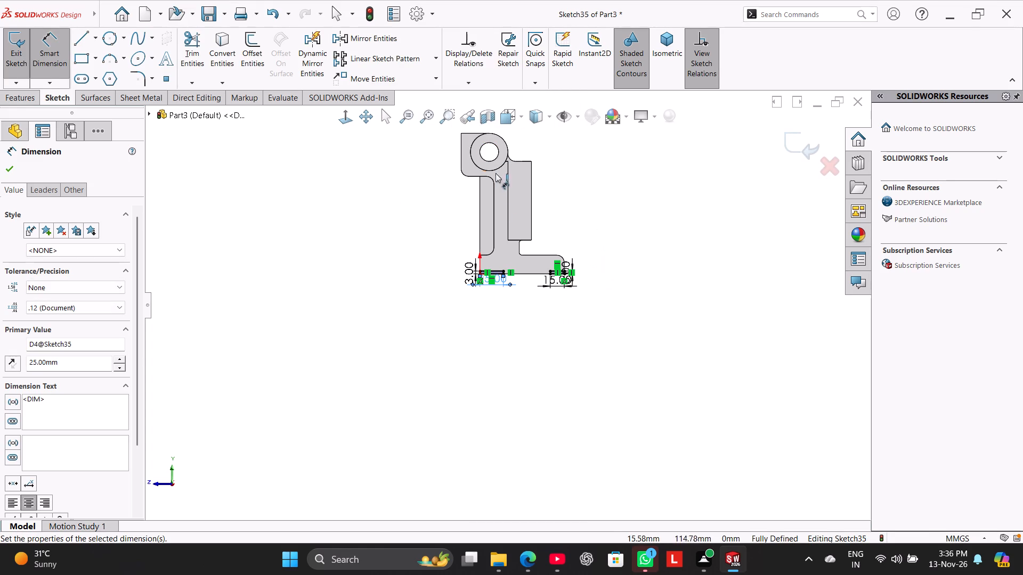
{"action": "scroll", "coordinate": [431, 346], "scroll_direction": "up", "scroll_amount": 2}
{"action": "scroll", "coordinate": [434, 326], "scroll_direction": "down", "scroll_amount": 4}
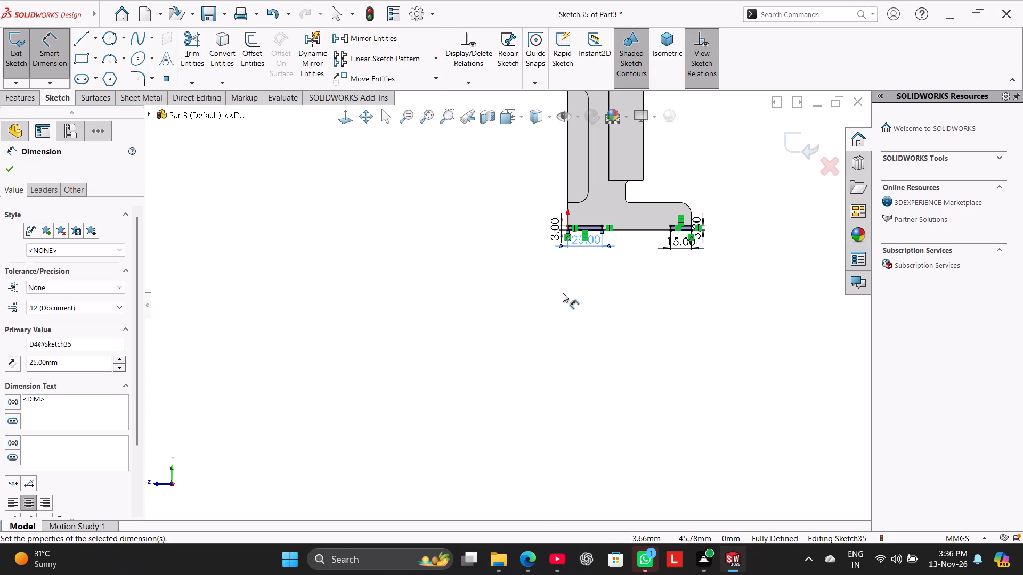
{"action": "scroll", "coordinate": [719, 252], "scroll_direction": "up", "scroll_amount": 1}
{"action": "scroll", "coordinate": [670, 226], "scroll_direction": "down", "scroll_amount": 7}
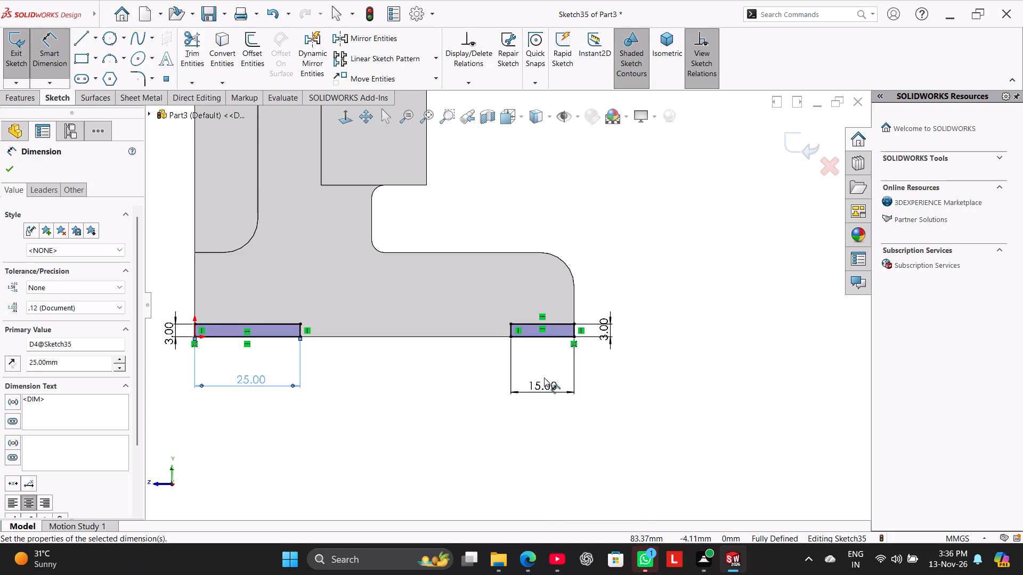
{"action": "double_click", "coordinate": [546, 388]}
{"action": "type", "text": "10"}
{"action": "key", "text": "Return"}
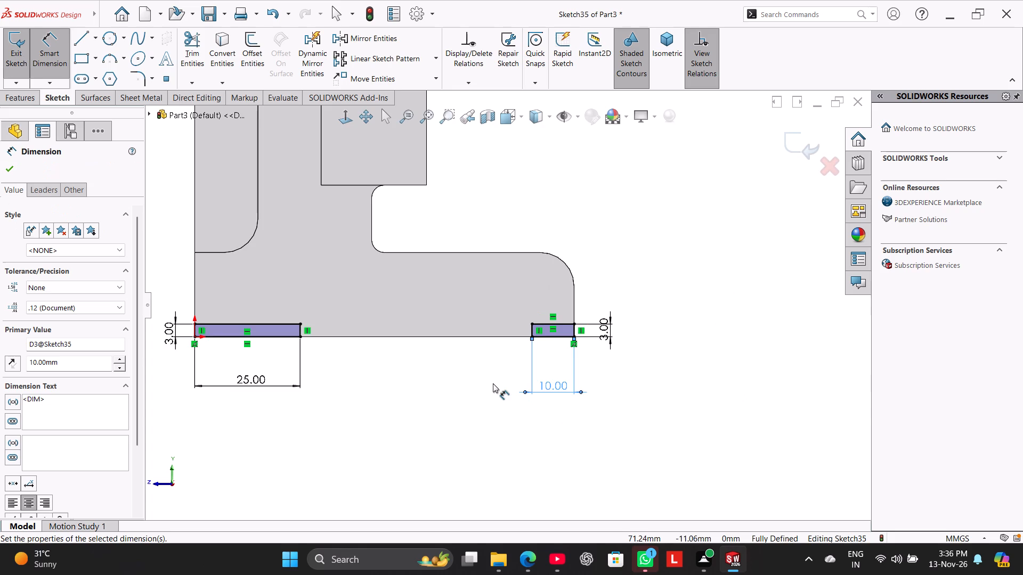
Cut-extrude the two underside rectangles with the Up To Next end condition to form the base recesses.
{"action": "scroll", "coordinate": [488, 376], "scroll_direction": "up", "scroll_amount": 4}
{"action": "left_click", "coordinate": [12, 100]}
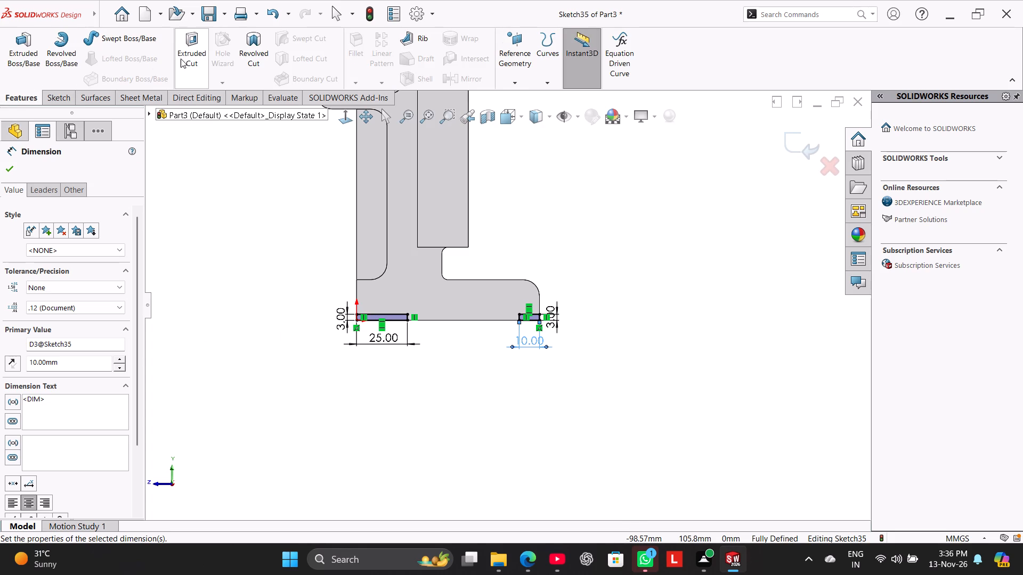
{"action": "left_click", "coordinate": [186, 59]}
{"action": "middle_click_drag", "start_coordinate": [213, 240], "coordinate": [269, 326]}
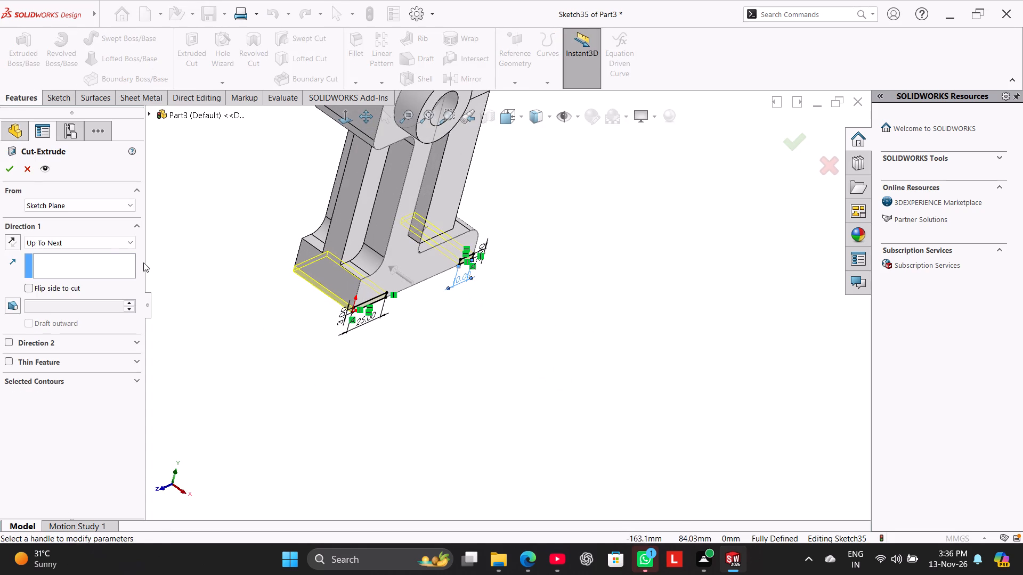
{"action": "left_click", "coordinate": [2, 168]}
{"action": "left_click", "coordinate": [241, 238]}
{"action": "right_click_drag", "start_coordinate": [250, 282], "coordinate": [388, 178]}
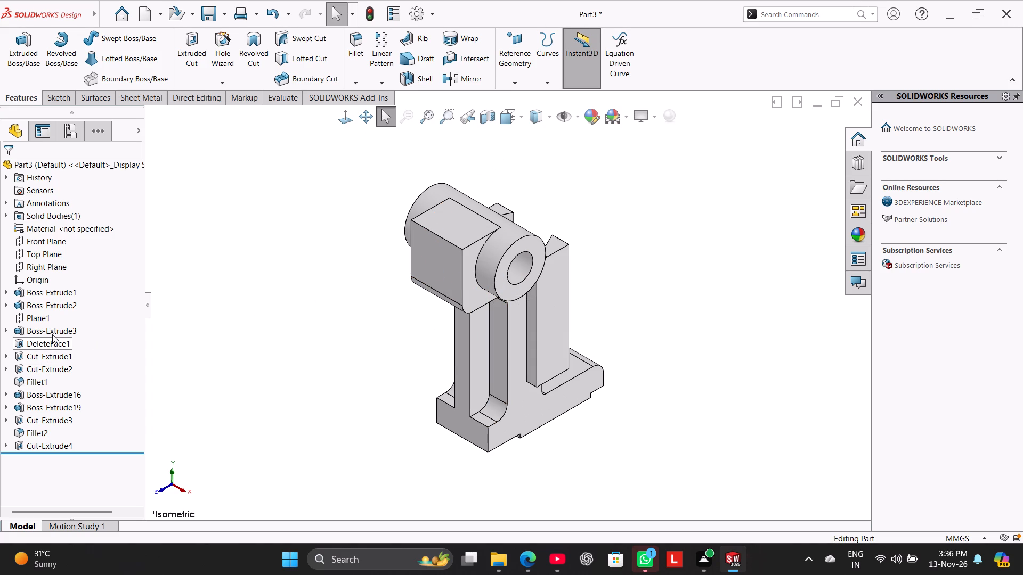
Sketch a corner rectangle about 68 by 30 mm on Plane1, starting on the cylinder's end edge and spanning the clamp block.
{"action": "left_click", "coordinate": [6, 330]}
{"action": "left_click", "coordinate": [43, 346]}
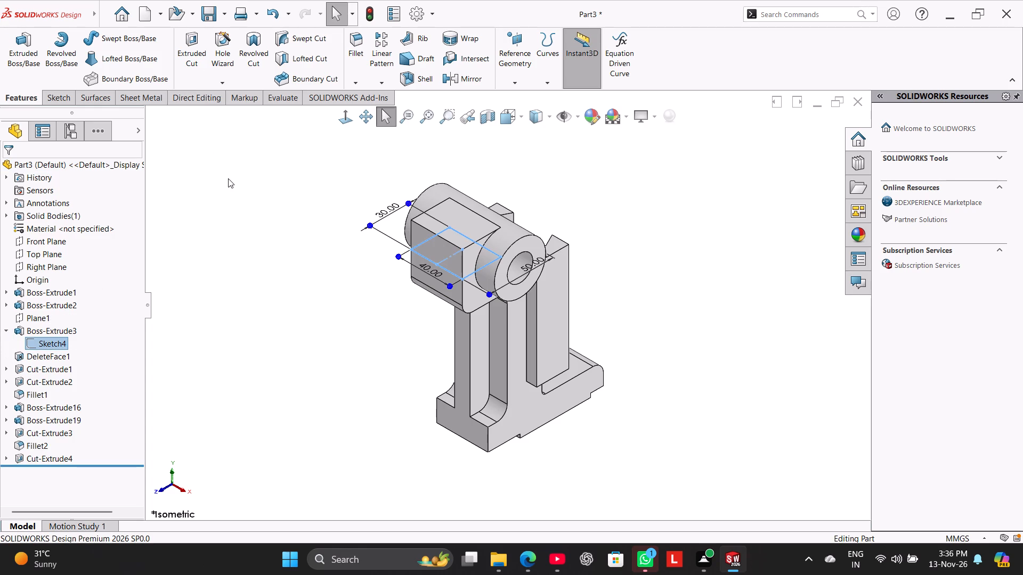
{"action": "left_click", "coordinate": [4, 333]}
{"action": "left_click", "coordinate": [32, 318]}
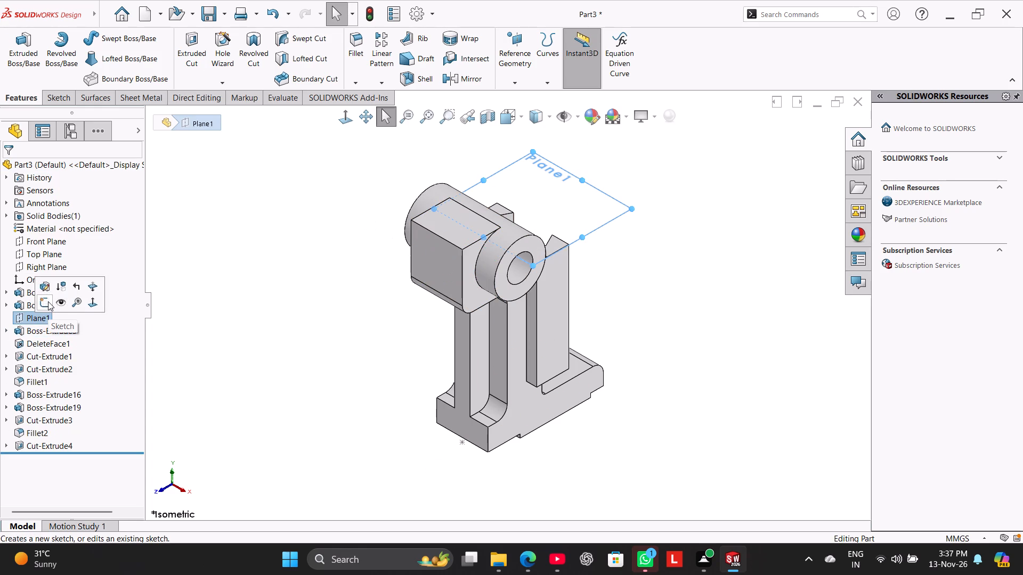
{"action": "left_click", "coordinate": [48, 301]}
{"action": "left_click", "coordinate": [200, 260]}
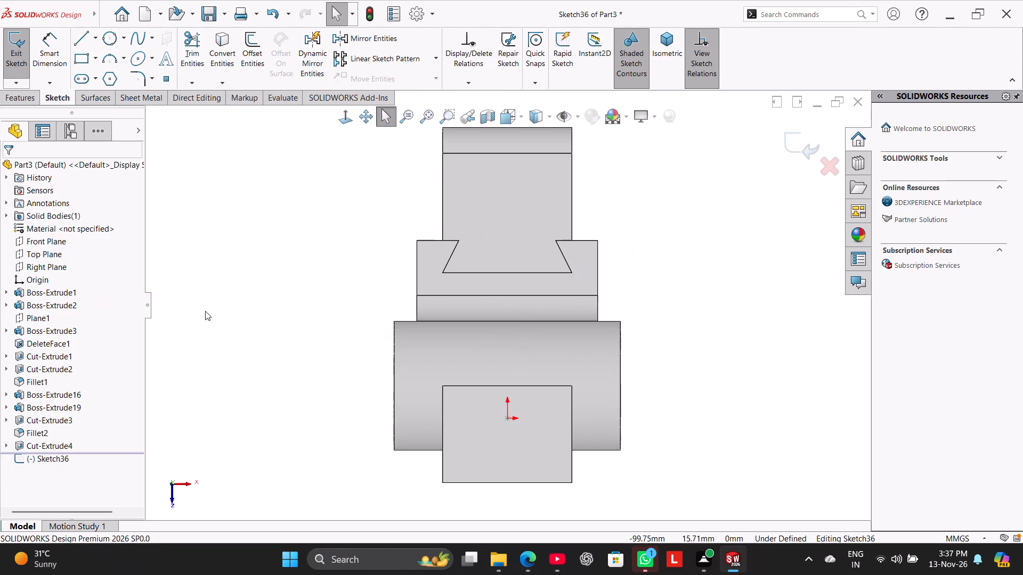
{"action": "left_click", "coordinate": [86, 59]}
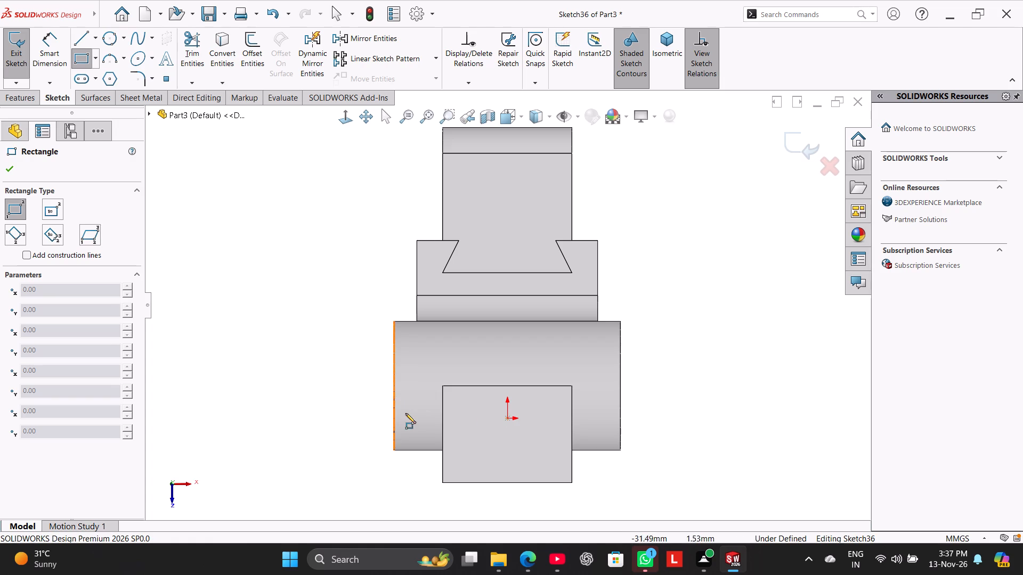
{"action": "left_click", "coordinate": [395, 384]}
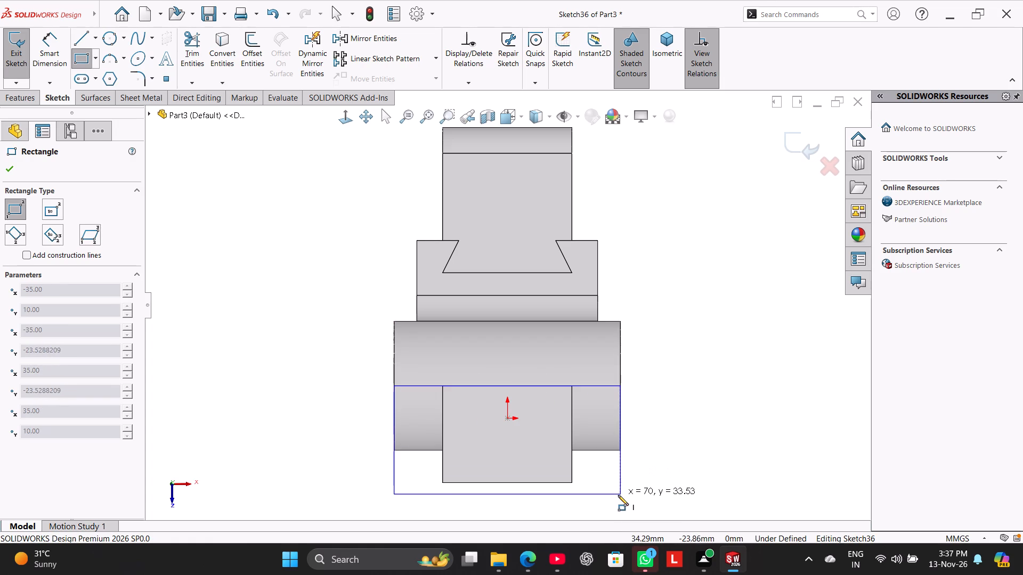
{"action": "left_click", "coordinate": [614, 482]}
{"action": "right_click", "coordinate": [665, 398]}
{"action": "left_click", "coordinate": [689, 411]}
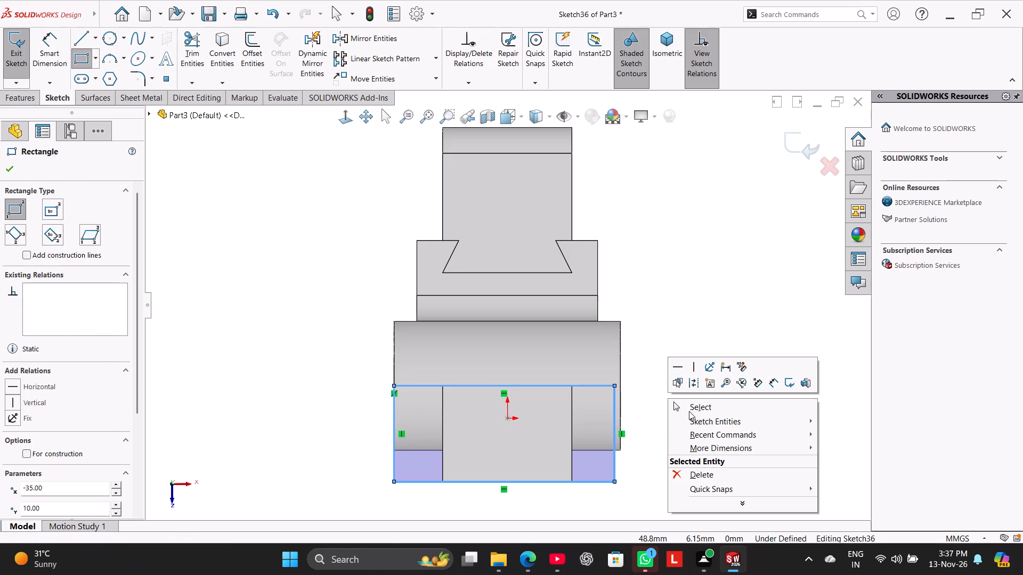
Make the rectangle's free short side collinear with the cylinder's end edge and its front side collinear with the block's front edge.
{"action": "left_click", "coordinate": [613, 413]}
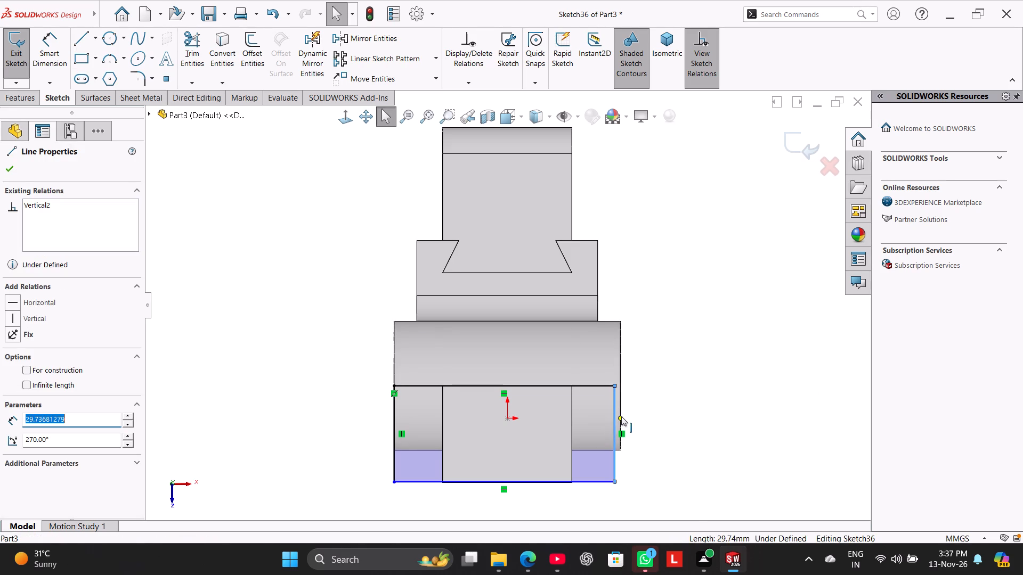
{"action": "left_click", "coordinate": [621, 416], "text": "ctrl"}
{"action": "left_click", "coordinate": [46, 356]}
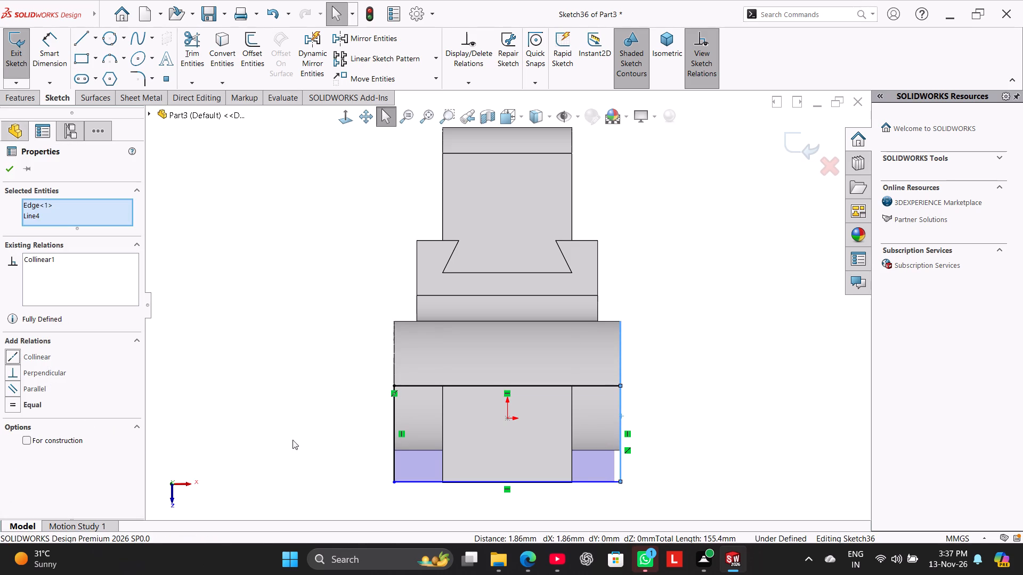
{"action": "left_click_drag", "start_coordinate": [546, 483], "coordinate": [547, 456]}
{"action": "left_click", "coordinate": [545, 499]}
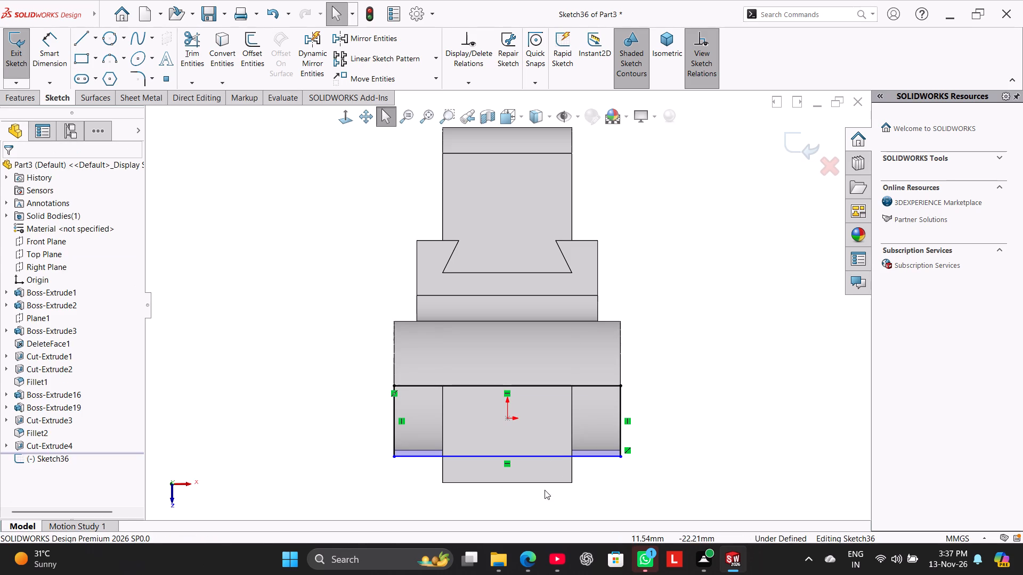
{"action": "left_click", "coordinate": [547, 481], "text": "ctrl"}
{"action": "left_click", "coordinate": [537, 499]}
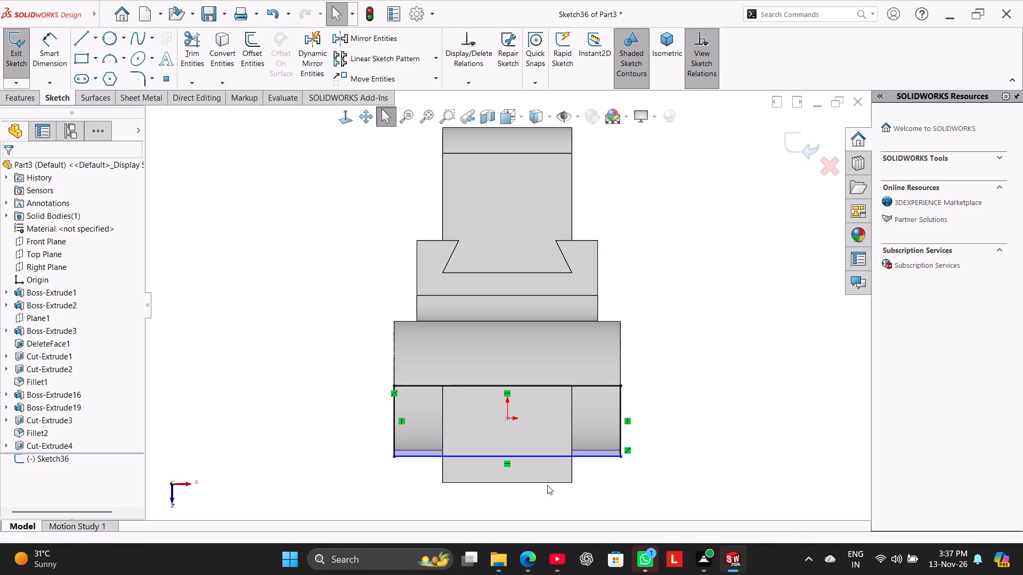
{"action": "left_click", "coordinate": [554, 483], "text": "ctrl"}
{"action": "left_click", "coordinate": [557, 455], "text": "ctrl"}
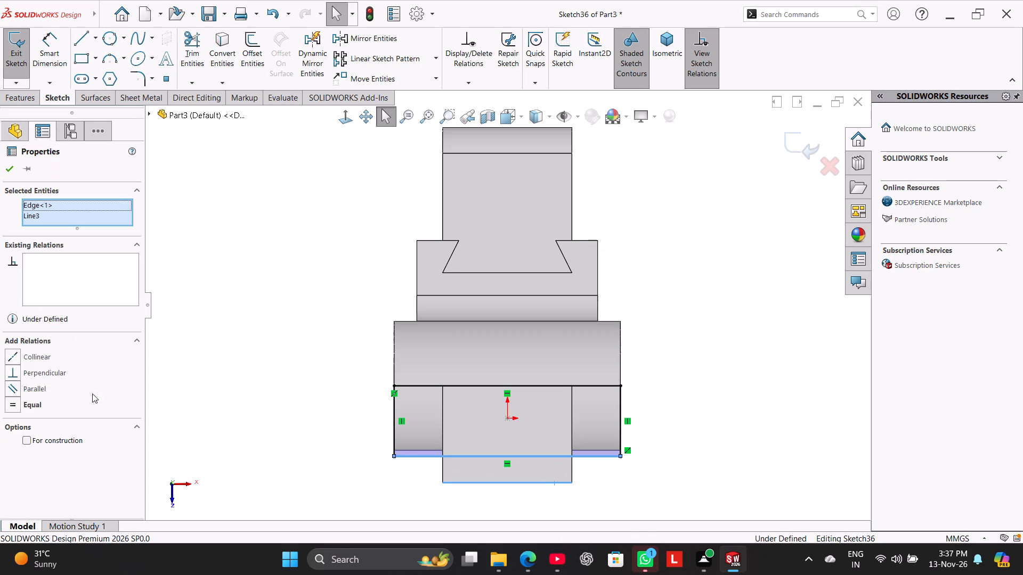
{"action": "left_click", "coordinate": [42, 357]}
{"action": "left_click", "coordinate": [240, 310]}
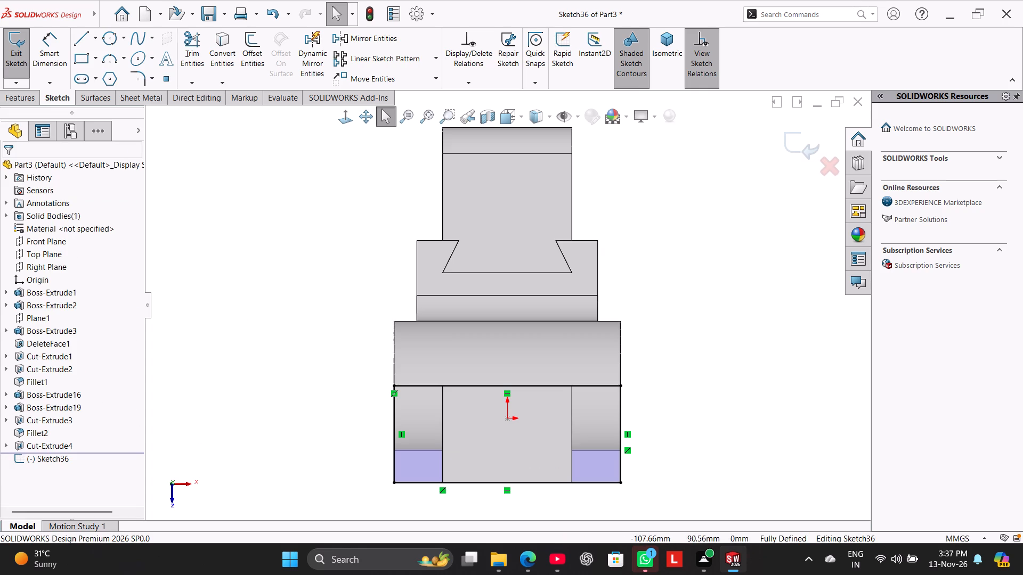
Cut-extrude the rectangle 2 mm with the Mid Plane end condition to slit the clamp block and cylinder.
{"action": "left_click", "coordinate": [28, 97]}
{"action": "left_click", "coordinate": [198, 62]}
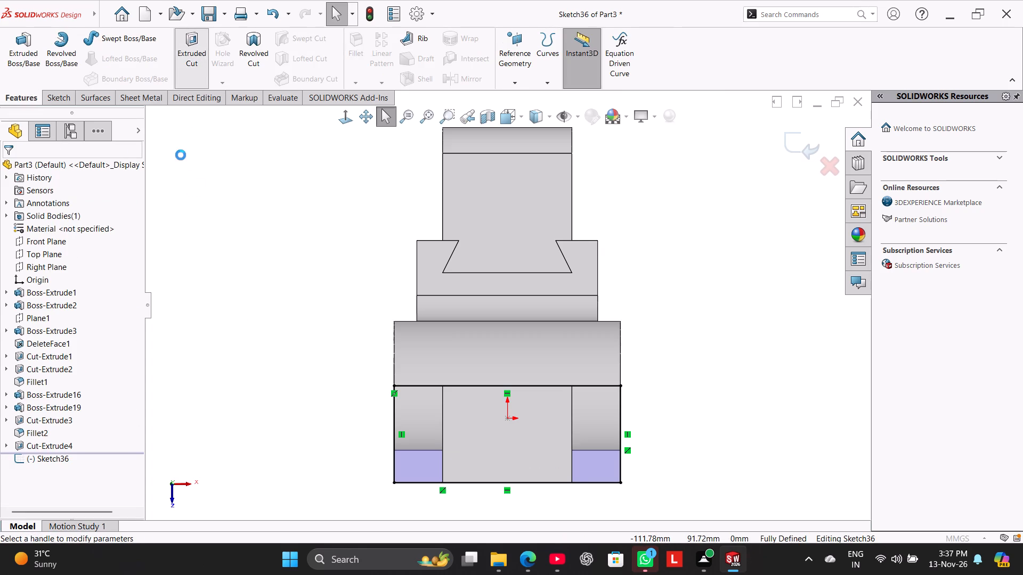
{"action": "middle_click_drag", "start_coordinate": [247, 268], "coordinate": [168, 178]}
{"action": "middle_click_drag", "start_coordinate": [212, 227], "coordinate": [207, 221]}
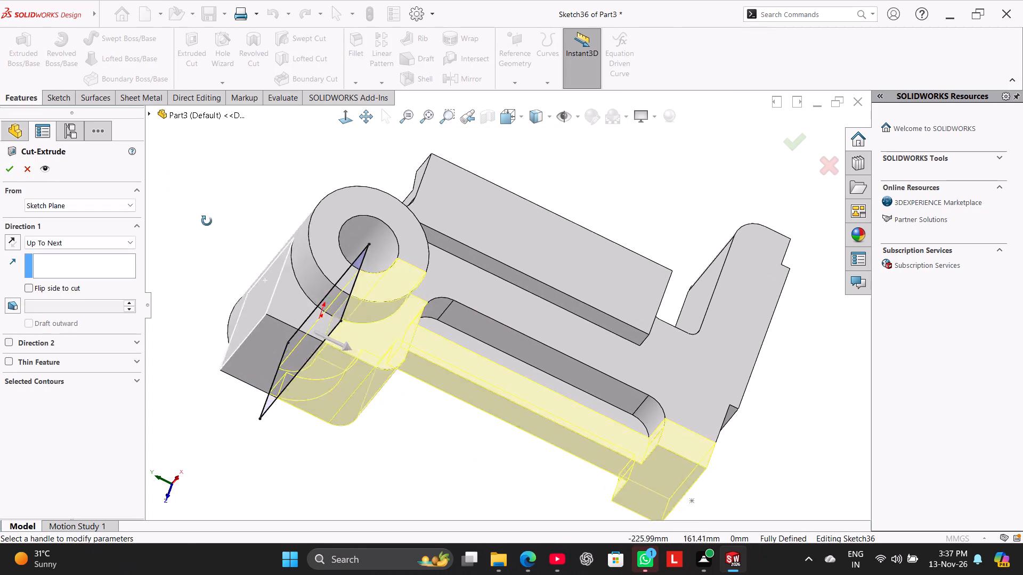
{"action": "middle_click_drag", "start_coordinate": [207, 221], "coordinate": [192, 224]}
{"action": "middle_click_drag", "start_coordinate": [205, 280], "coordinate": [194, 322]}
{"action": "left_click", "coordinate": [99, 243]}
{"action": "left_click", "coordinate": [96, 252]}
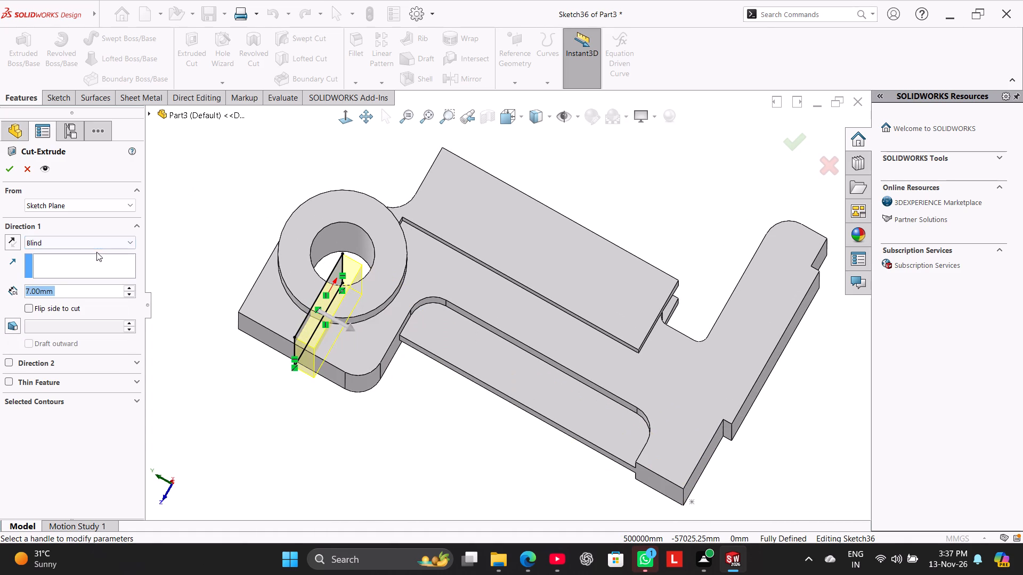
{"action": "left_click", "coordinate": [98, 237]}
{"action": "left_click", "coordinate": [95, 328]}
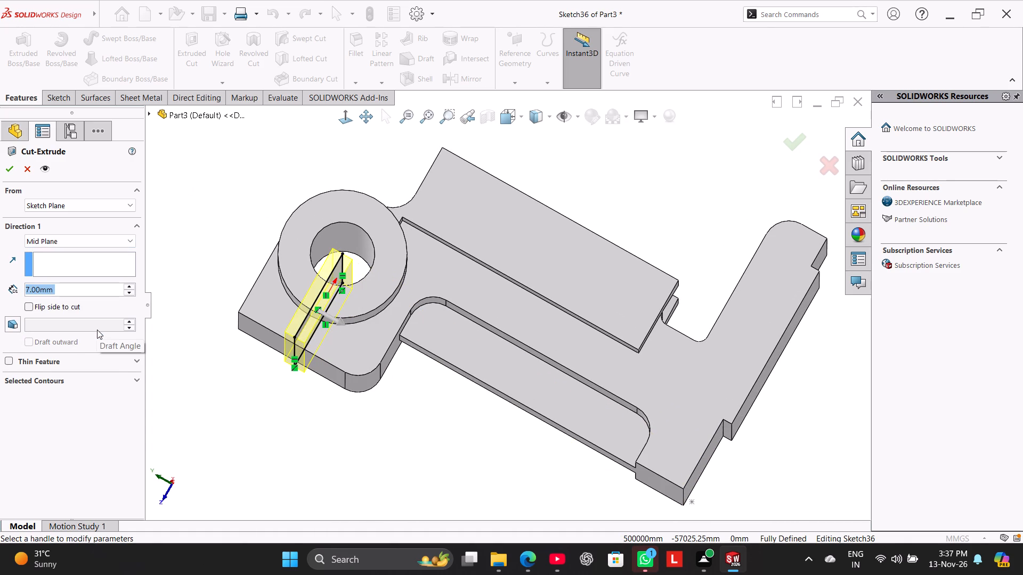
{"action": "key", "text": "2"}
{"action": "key", "text": "Return"}
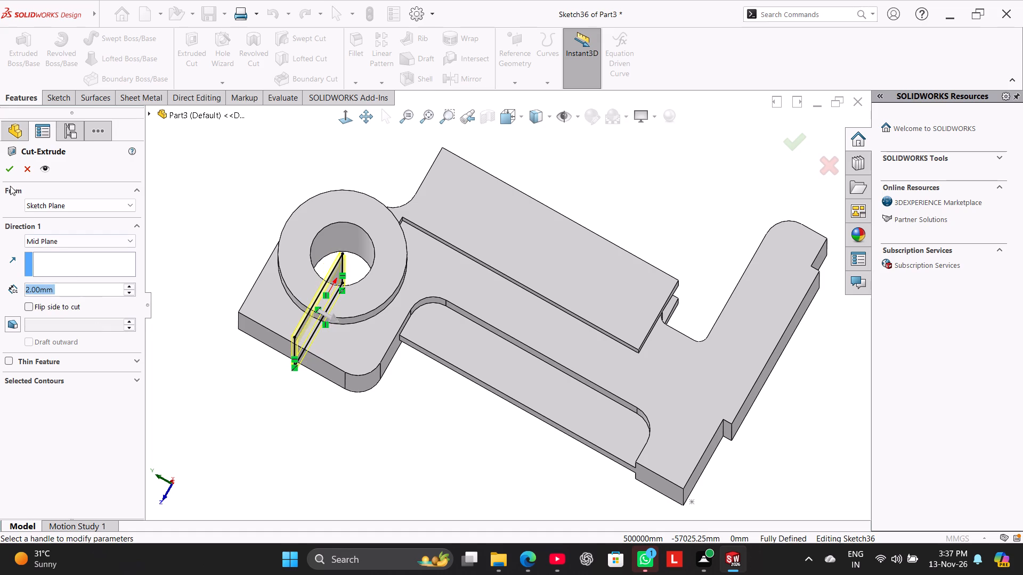
{"action": "left_click", "coordinate": [8, 173]}
{"action": "left_click", "coordinate": [183, 220]}
{"action": "right_click_drag", "start_coordinate": [215, 313], "coordinate": [273, 270]}
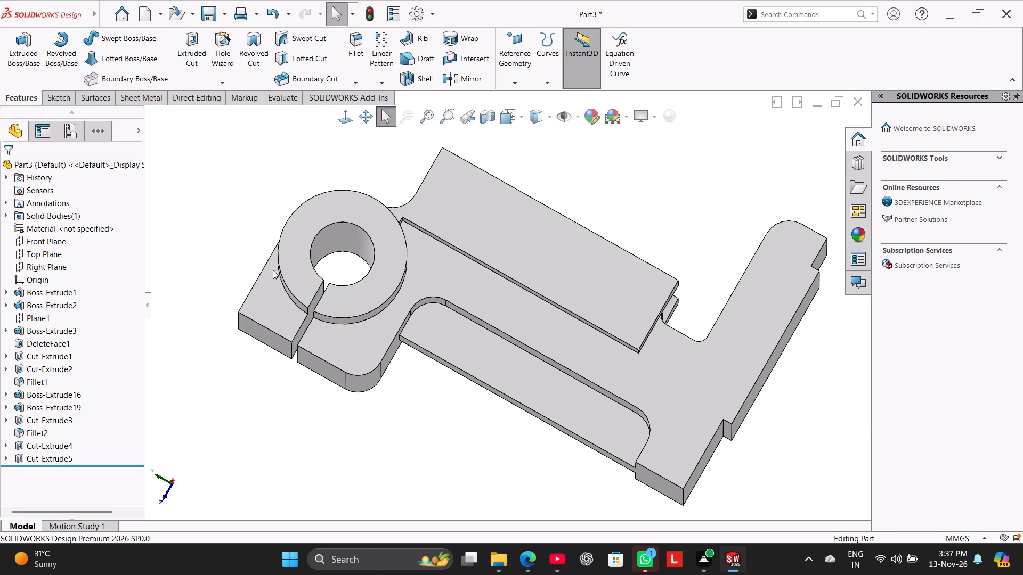
{"action": "right_click_drag", "start_coordinate": [273, 270], "coordinate": [341, 220]}
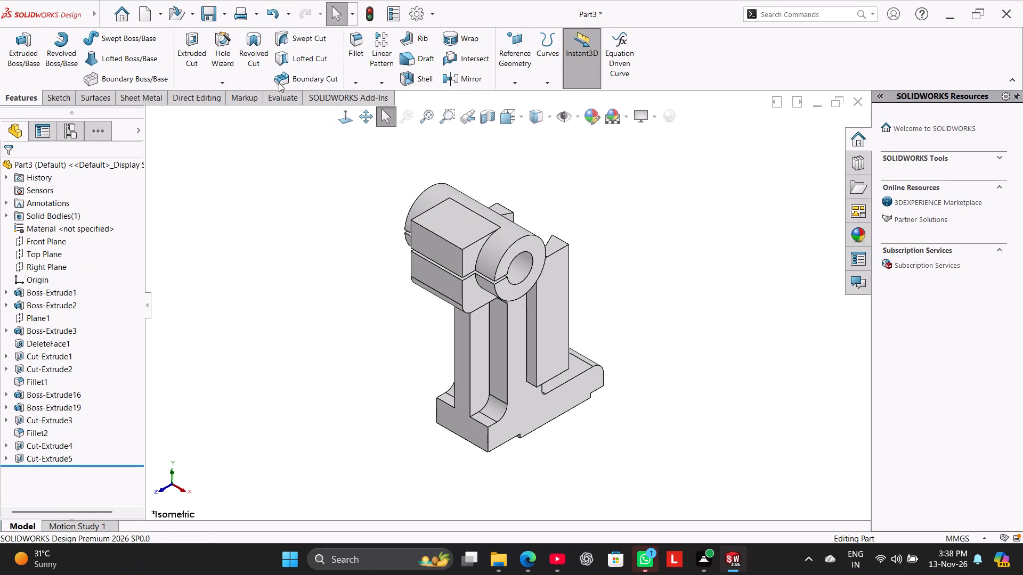
Configure a Hole Wizard straight tapped hole as ISO, Tapped hole, size M8, without the near side countersink.
{"action": "left_click", "coordinate": [220, 57]}
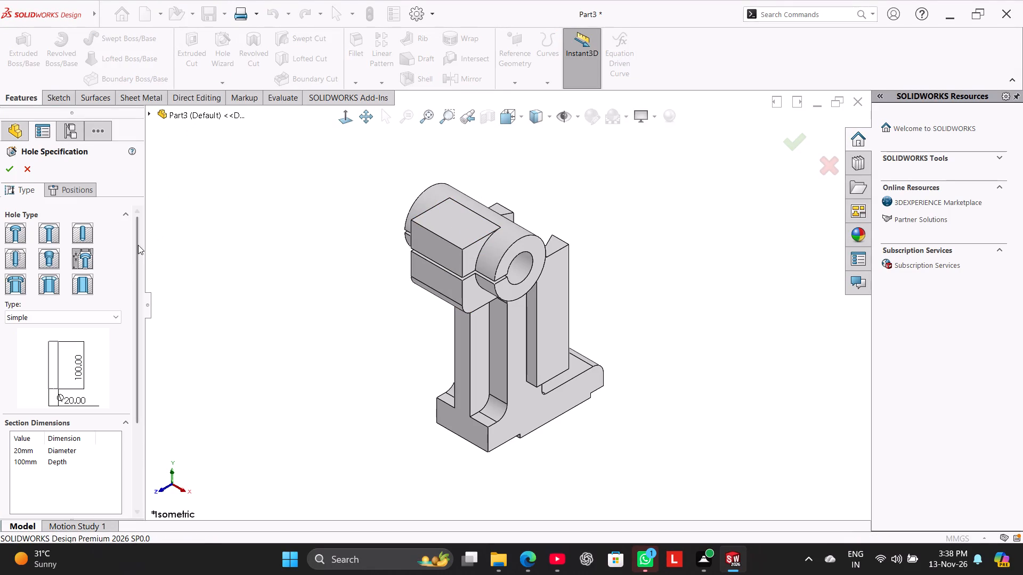
{"action": "left_click", "coordinate": [15, 258]}
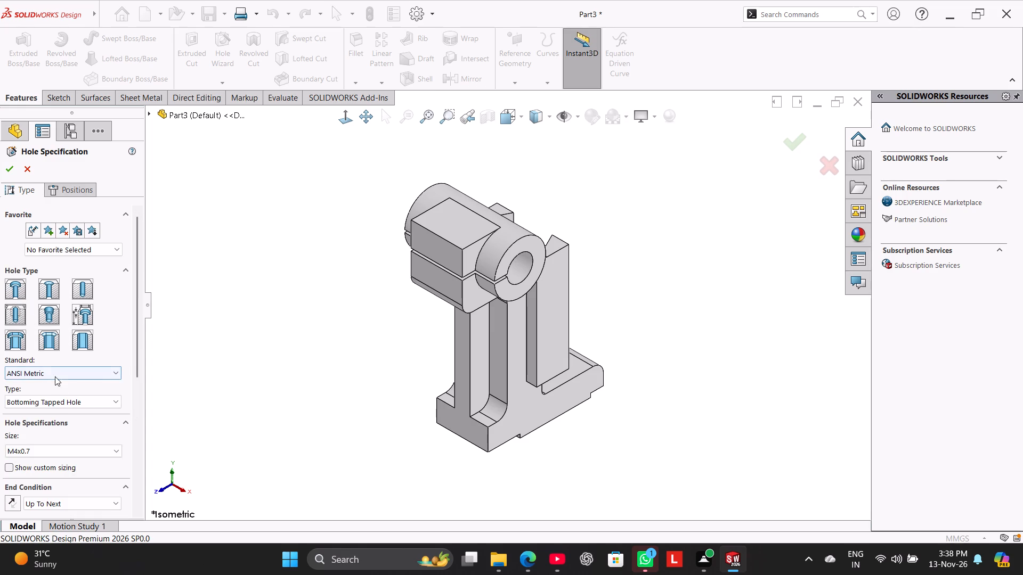
{"action": "left_click", "coordinate": [72, 379]}
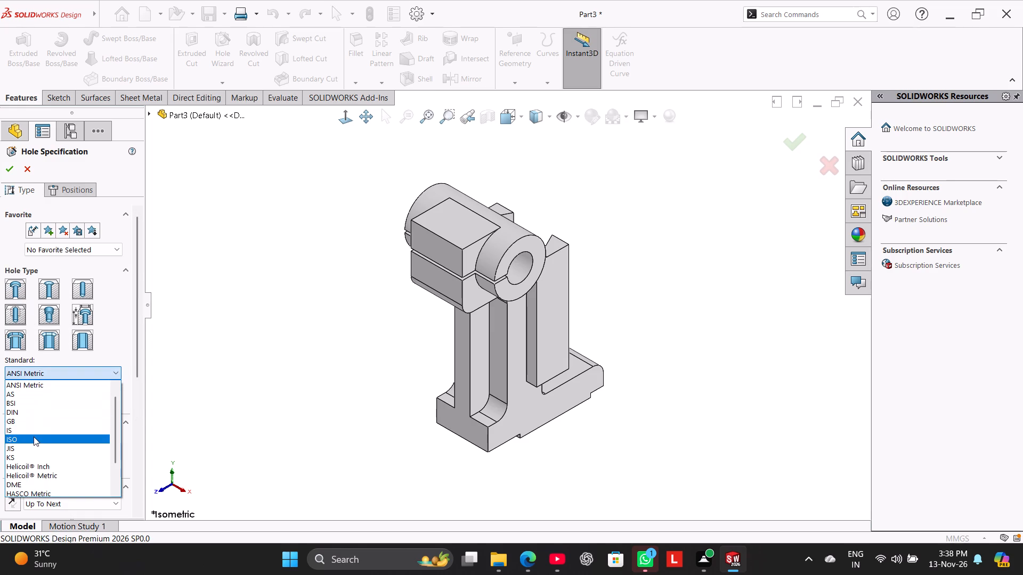
{"action": "left_click", "coordinate": [34, 437]}
{"action": "left_click", "coordinate": [59, 399]}
{"action": "left_click", "coordinate": [50, 432]}
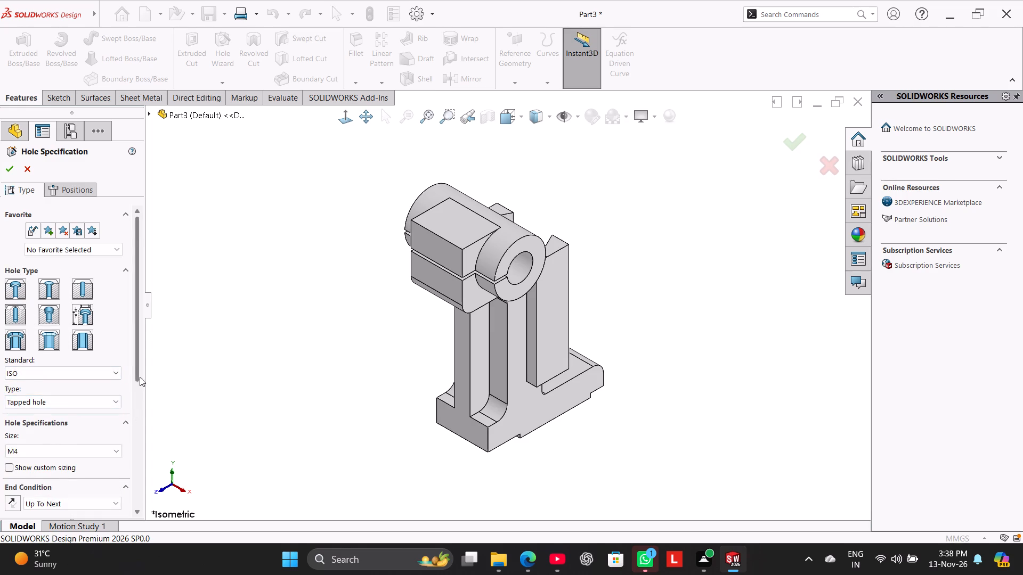
{"action": "left_click_drag", "start_coordinate": [138, 371], "coordinate": [127, 417]}
{"action": "left_click", "coordinate": [88, 360]}
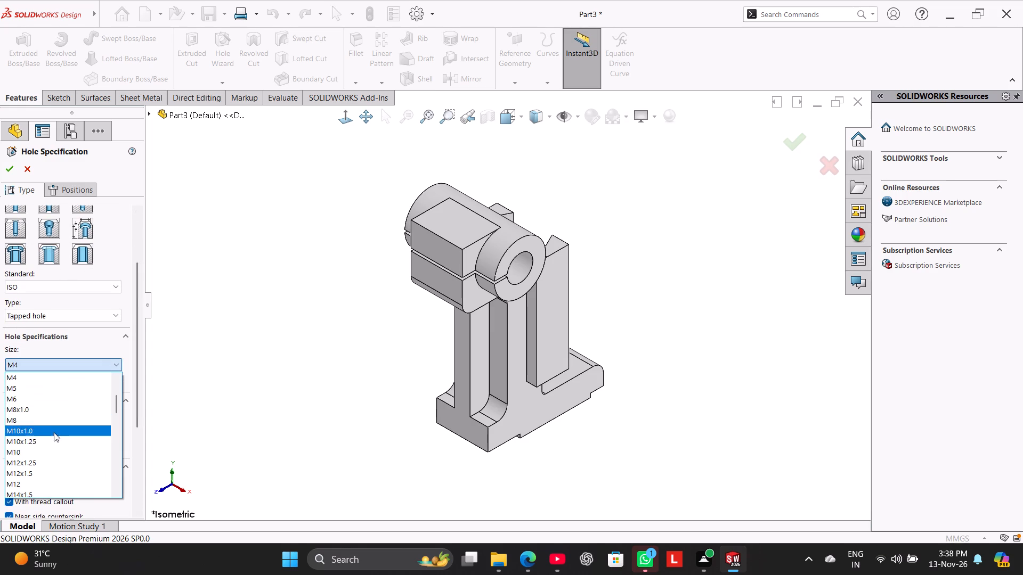
{"action": "left_click", "coordinate": [59, 422]}
{"action": "left_click_drag", "start_coordinate": [135, 387], "coordinate": [113, 472]}
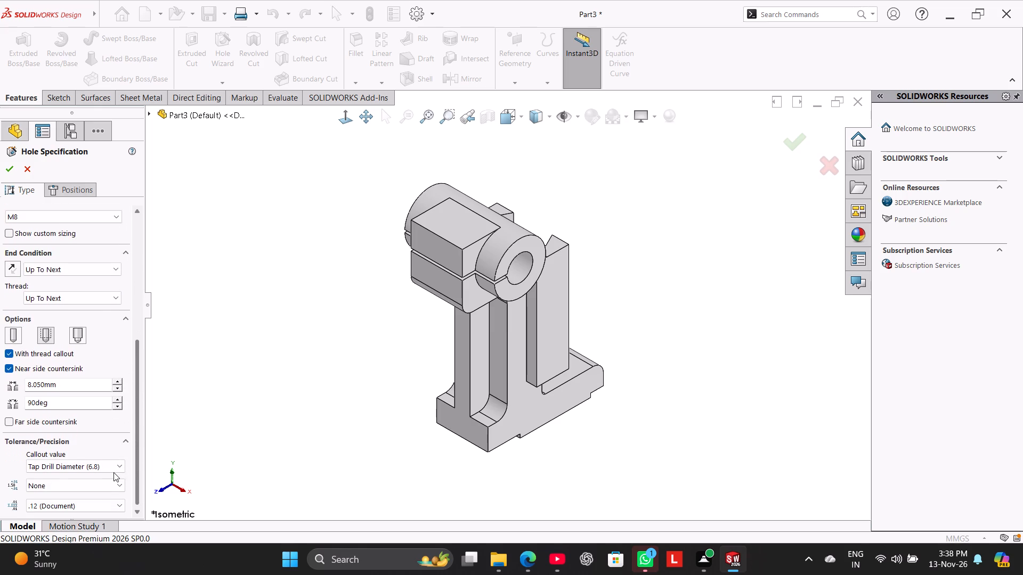
{"action": "left_click_drag", "start_coordinate": [113, 472], "coordinate": [110, 489]}
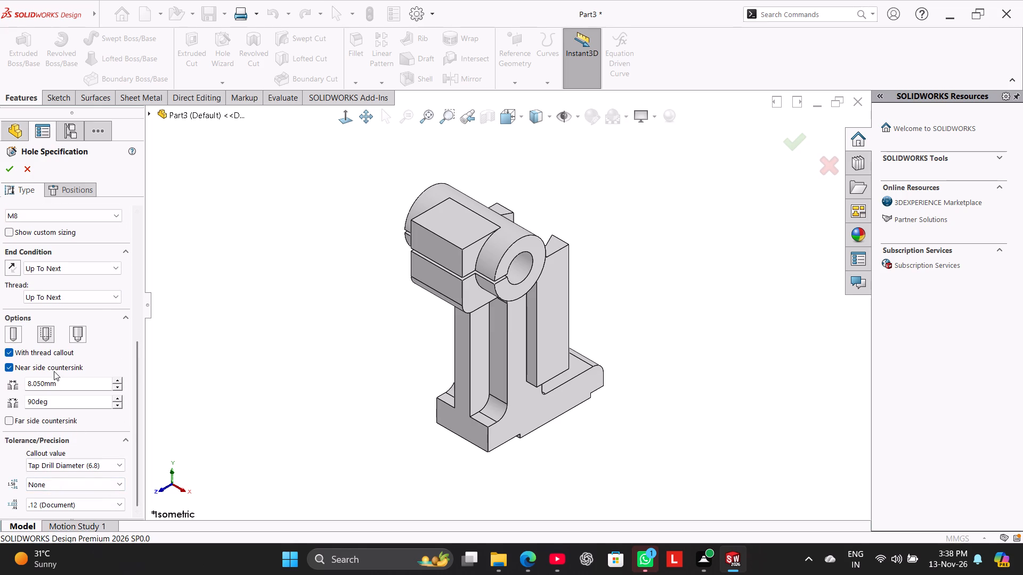
{"action": "left_click", "coordinate": [54, 371]}
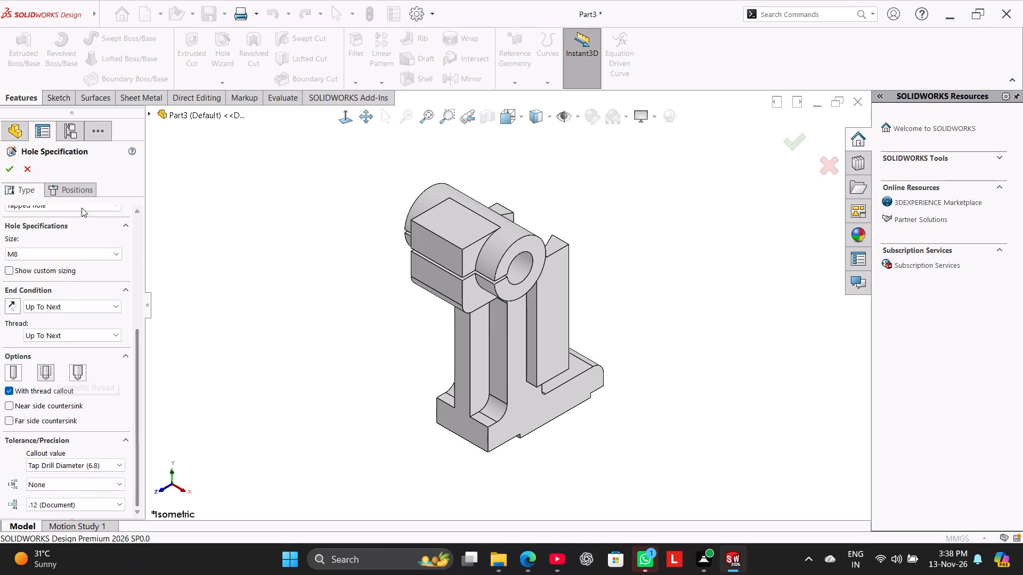
Place two hole points about 26 mm apart on the clamp block's top face, with hidden lines displayed.
{"action": "left_click", "coordinate": [75, 189]}
{"action": "left_click", "coordinate": [468, 225]}
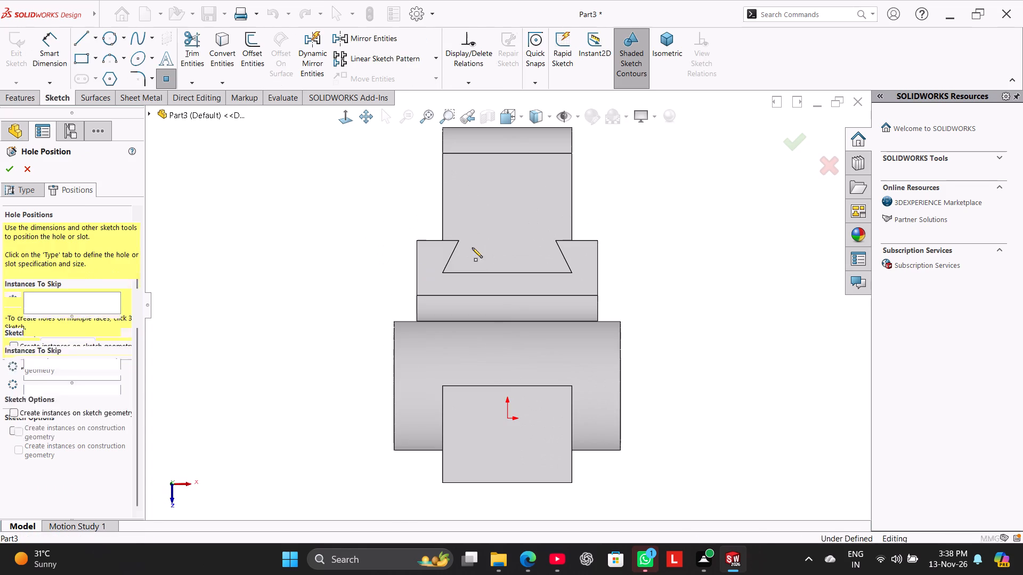
{"action": "left_click", "coordinate": [554, 118]}
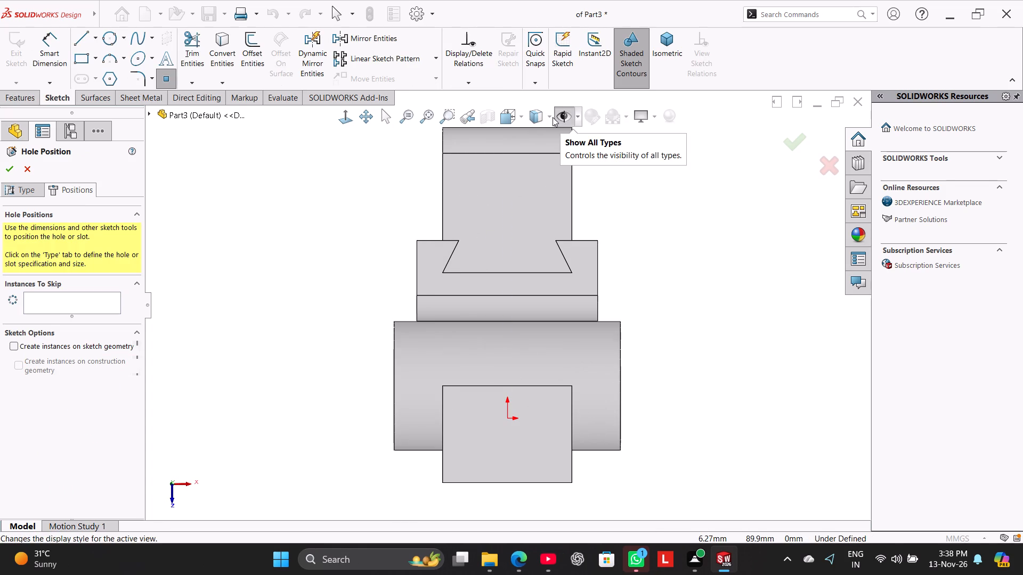
{"action": "left_click", "coordinate": [563, 118]}
{"action": "left_click", "coordinate": [546, 120]}
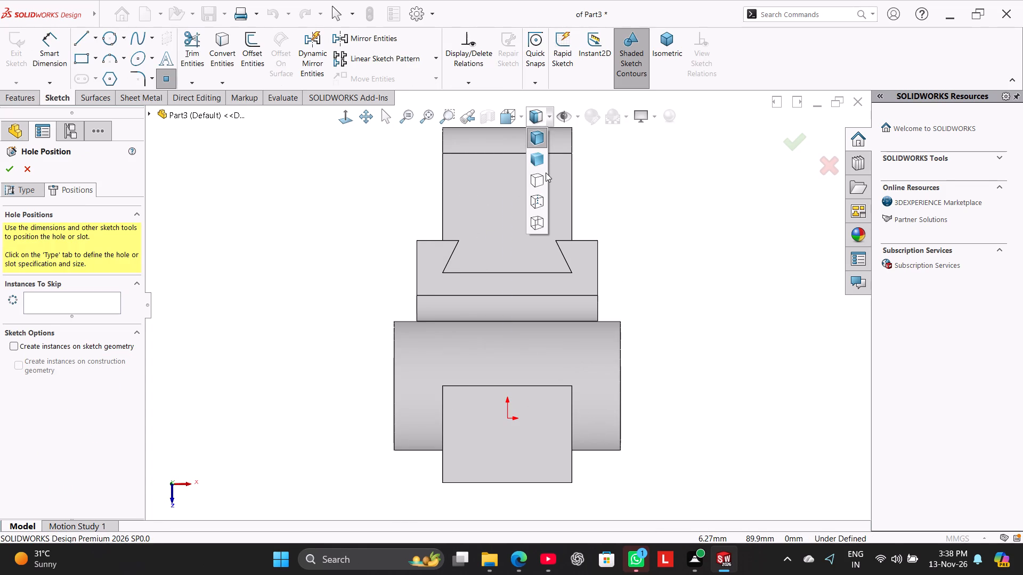
{"action": "left_click", "coordinate": [538, 203]}
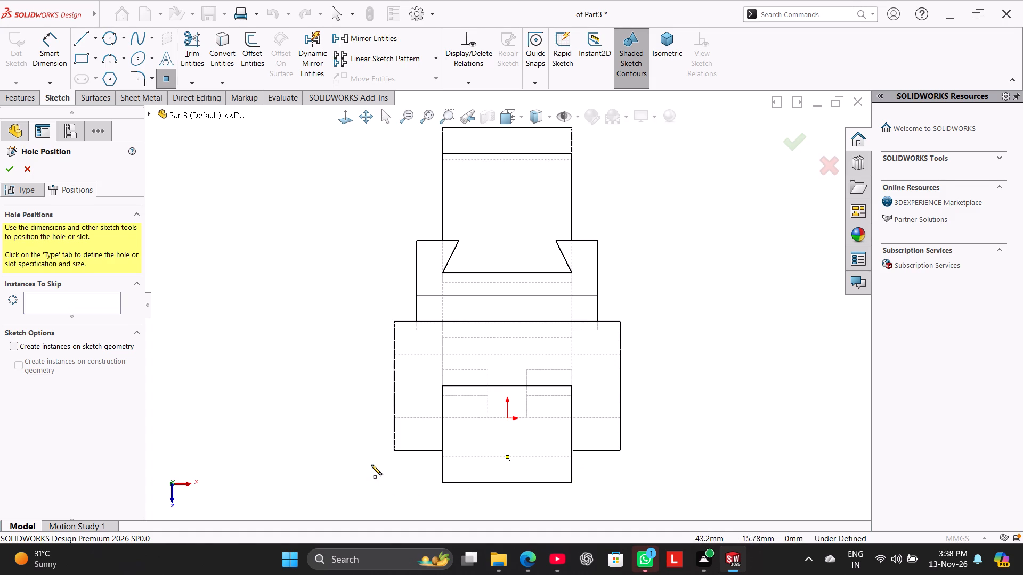
{"action": "left_click", "coordinate": [466, 449]}
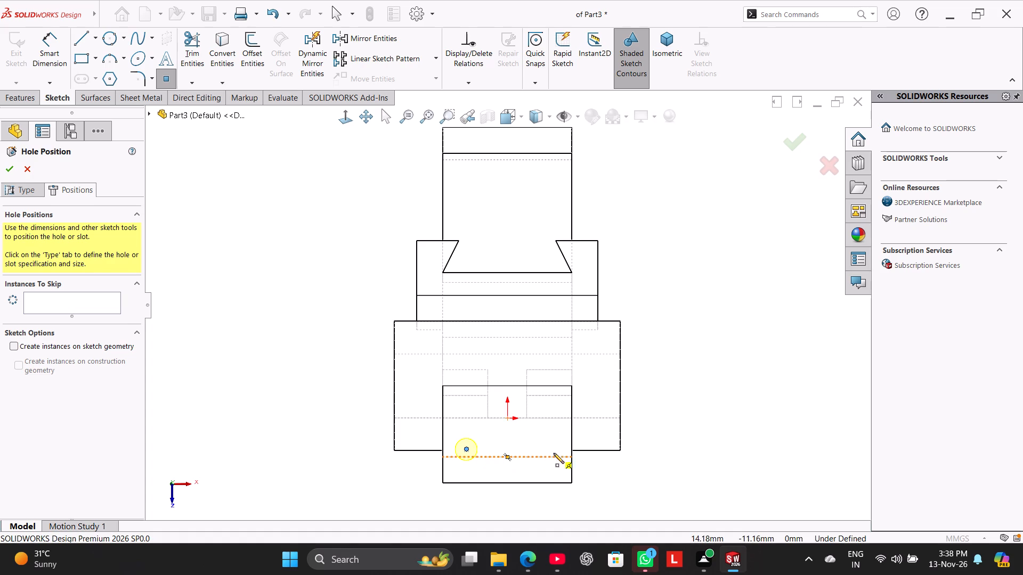
{"action": "left_click", "coordinate": [551, 449]}
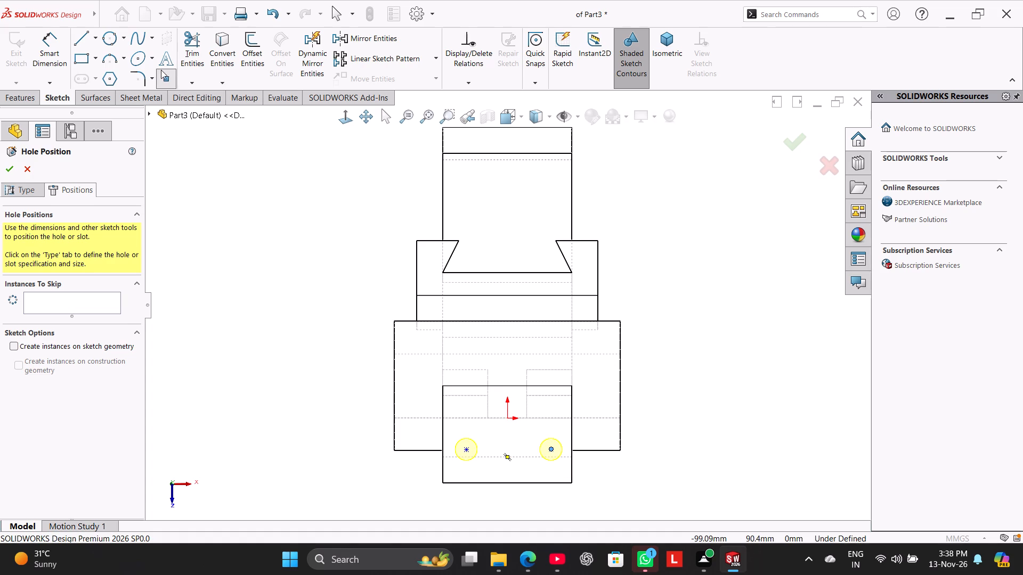
Draw a construction line about 33.5 mm long from the block's side edge to the farther hole point and make it horizontal.
{"action": "left_click", "coordinate": [96, 37]}
{"action": "left_click", "coordinate": [100, 64]}
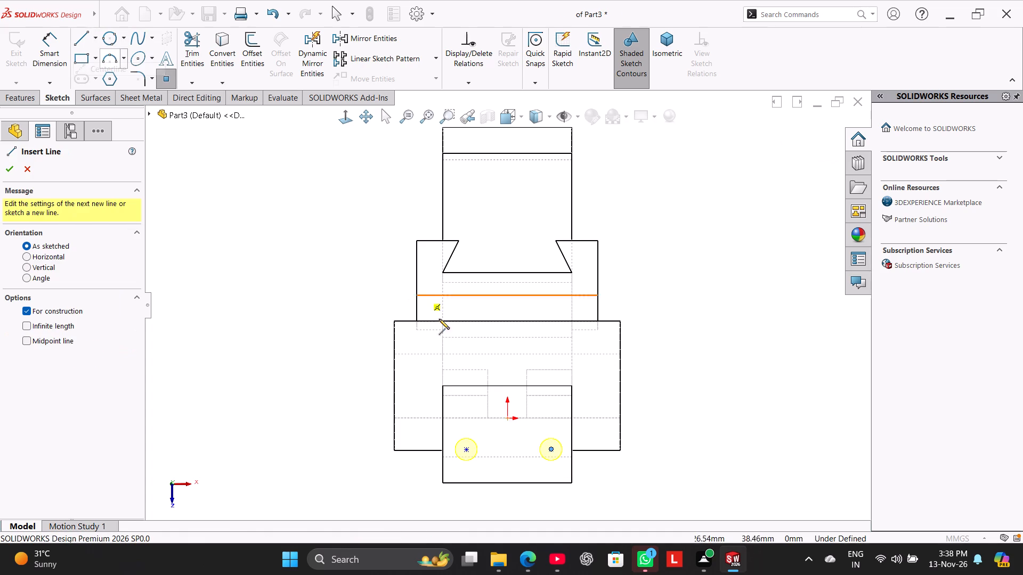
{"action": "left_click_drag", "start_coordinate": [443, 451], "coordinate": [449, 454]}
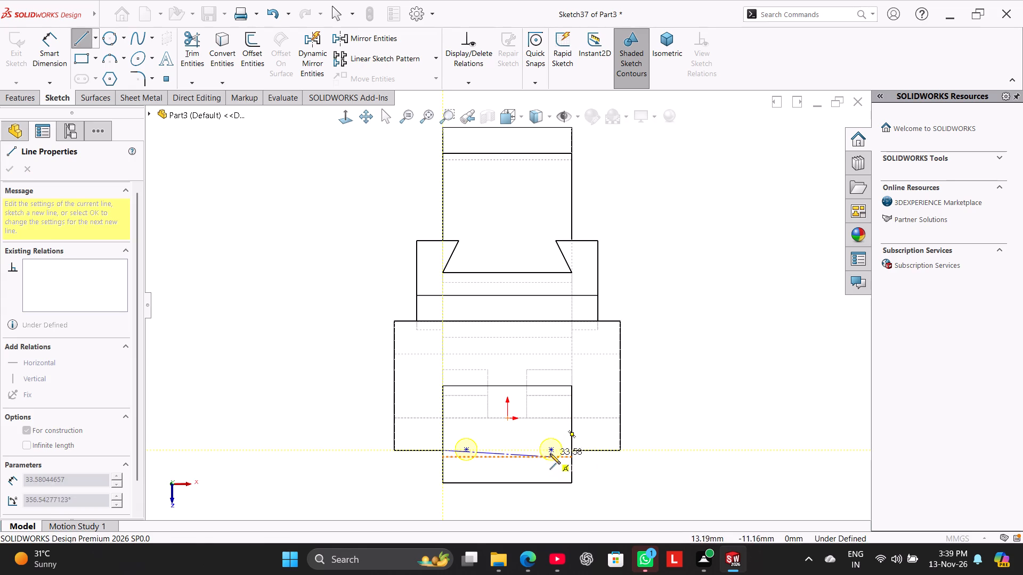
{"action": "left_click", "coordinate": [550, 450]}
{"action": "right_click", "coordinate": [236, 405]}
{"action": "left_click", "coordinate": [272, 415]}
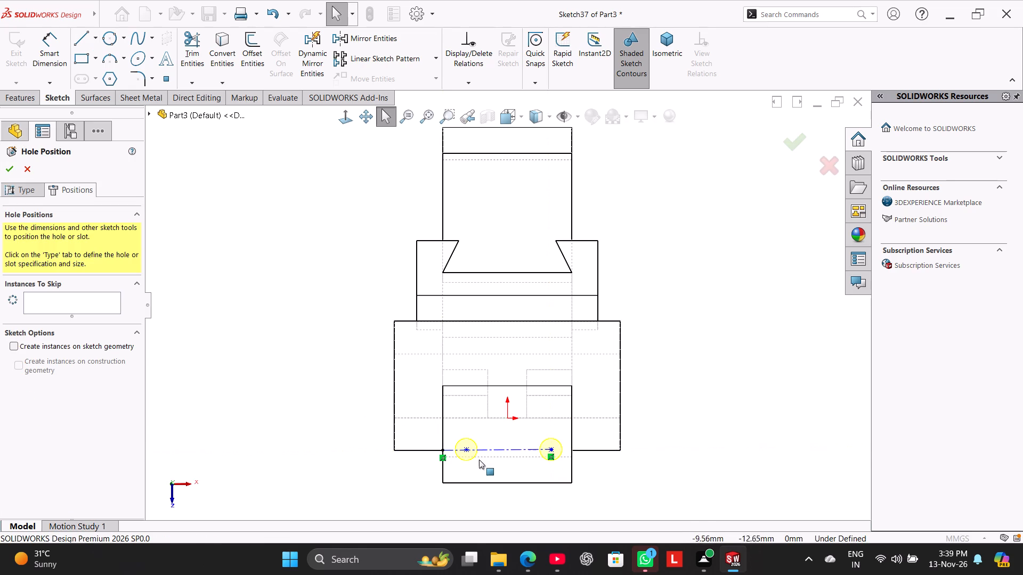
{"action": "right_click", "coordinate": [498, 450]}
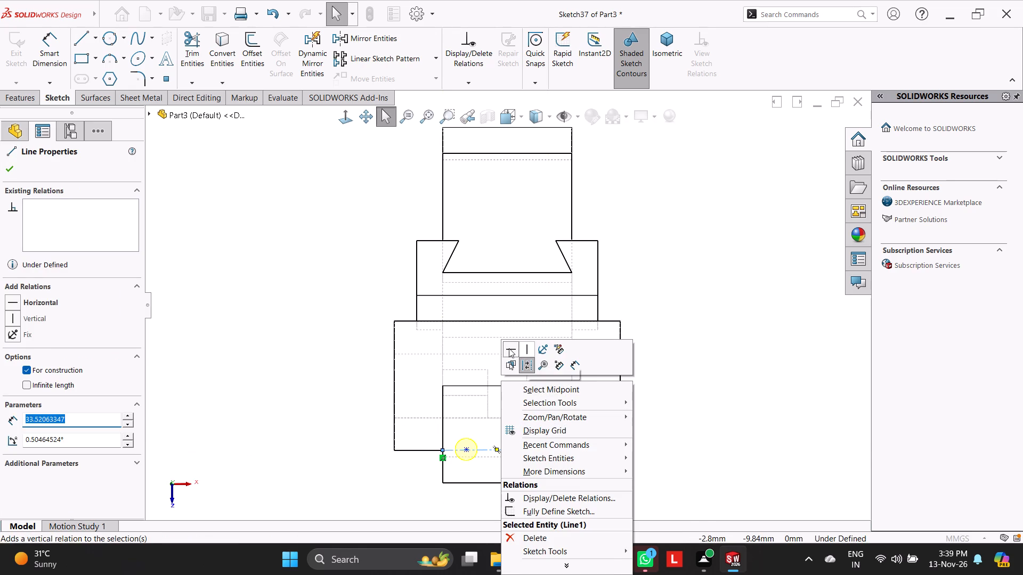
{"action": "left_click", "coordinate": [509, 348]}
{"action": "left_click", "coordinate": [228, 384]}
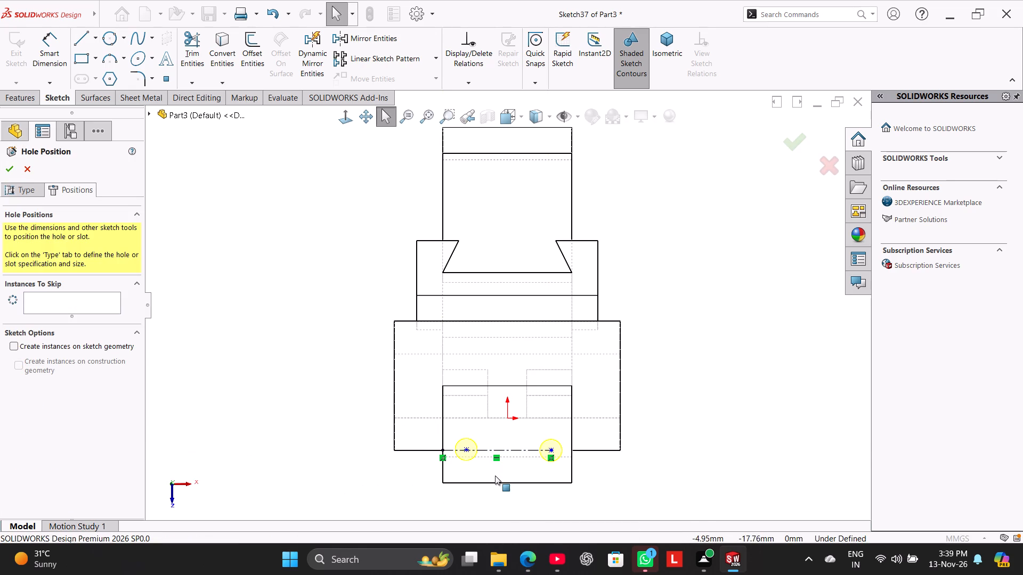
Move the first hole point onto the construction line so the two are coincident.
{"action": "scroll", "coordinate": [492, 469], "scroll_direction": "down", "scroll_amount": 5}
{"action": "scroll", "coordinate": [444, 357], "scroll_direction": "down", "scroll_amount": 1}
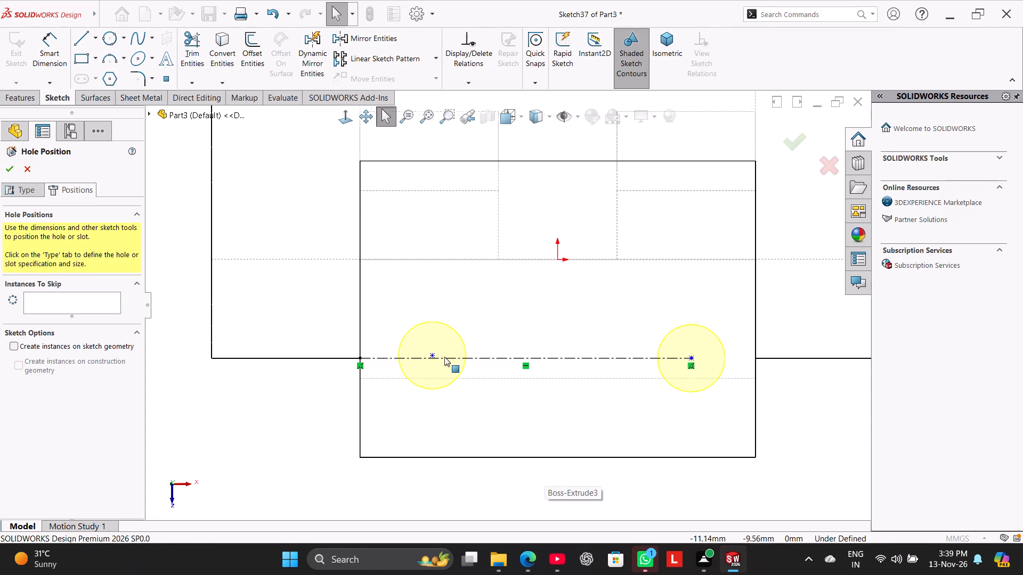
{"action": "scroll", "coordinate": [444, 365], "scroll_direction": "down", "scroll_amount": 3}
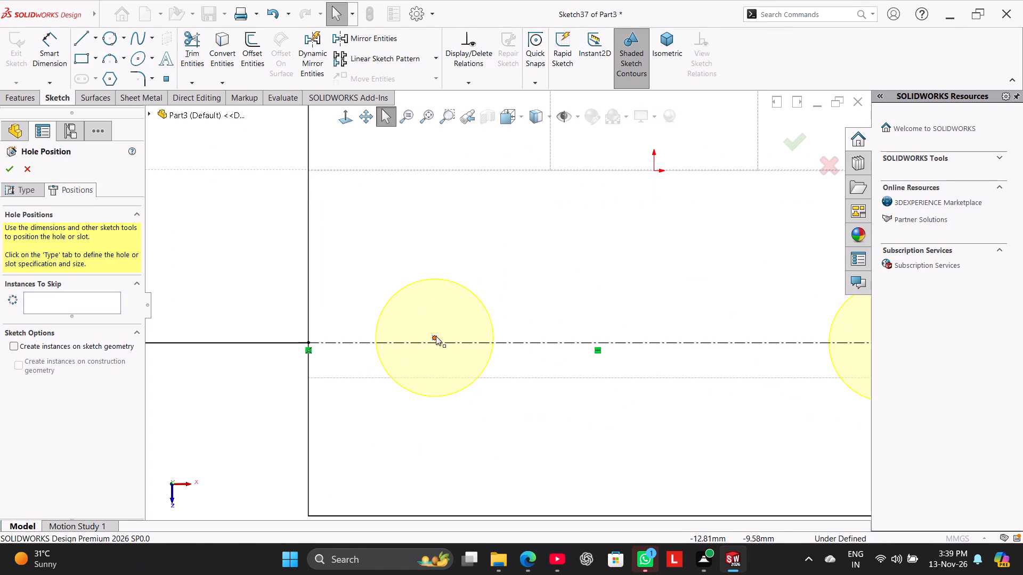
{"action": "left_click_drag", "start_coordinate": [436, 336], "coordinate": [435, 344]}
{"action": "scroll", "coordinate": [456, 393], "scroll_direction": "up", "scroll_amount": 4}
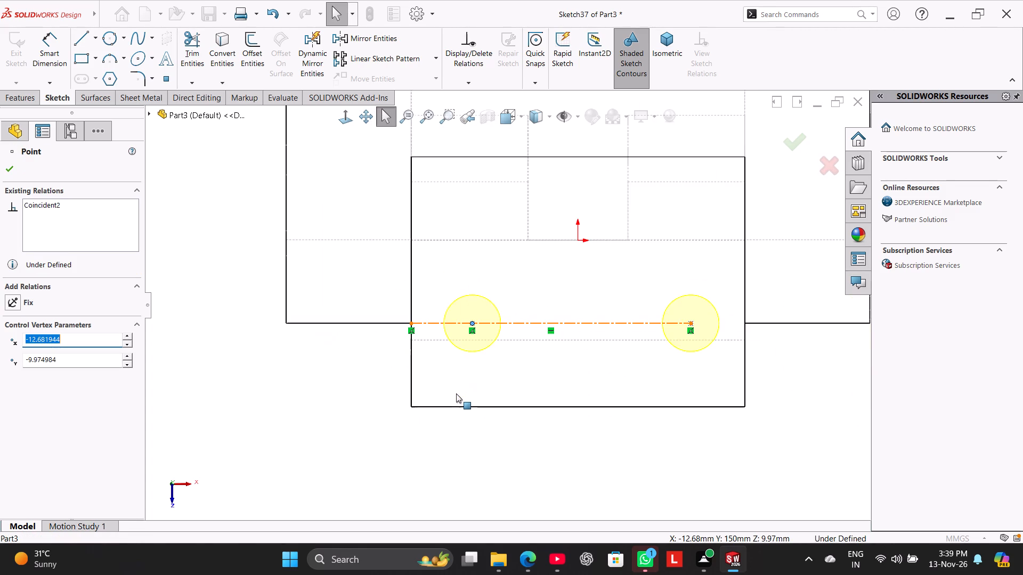
{"action": "scroll", "coordinate": [456, 393], "scroll_direction": "up", "scroll_amount": 1}
{"action": "left_click", "coordinate": [286, 368]}
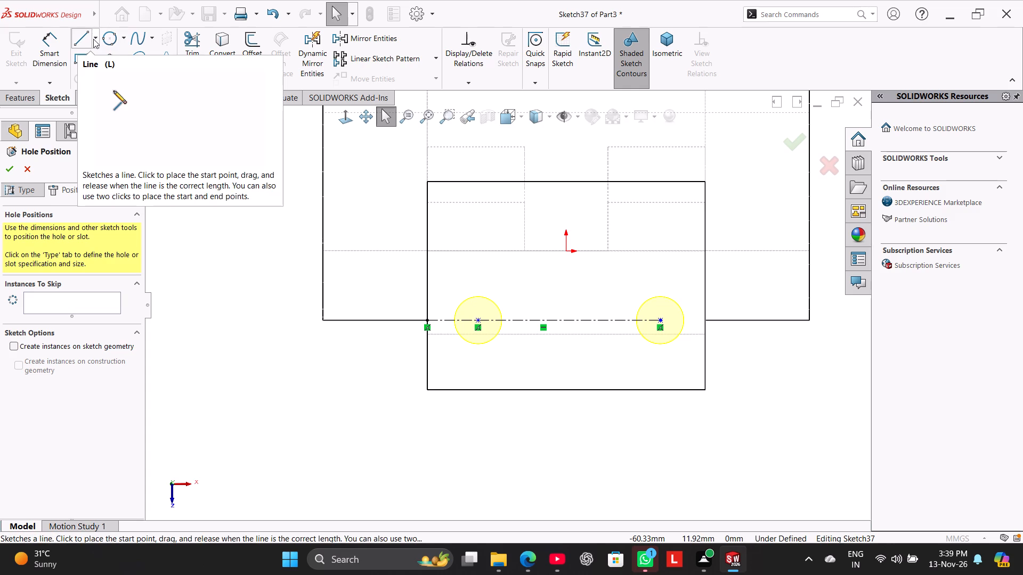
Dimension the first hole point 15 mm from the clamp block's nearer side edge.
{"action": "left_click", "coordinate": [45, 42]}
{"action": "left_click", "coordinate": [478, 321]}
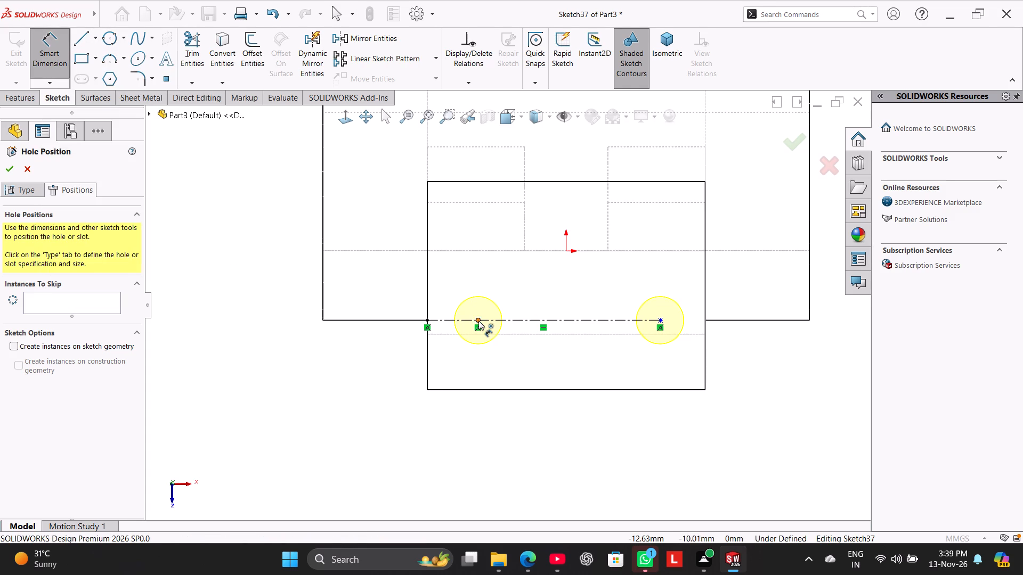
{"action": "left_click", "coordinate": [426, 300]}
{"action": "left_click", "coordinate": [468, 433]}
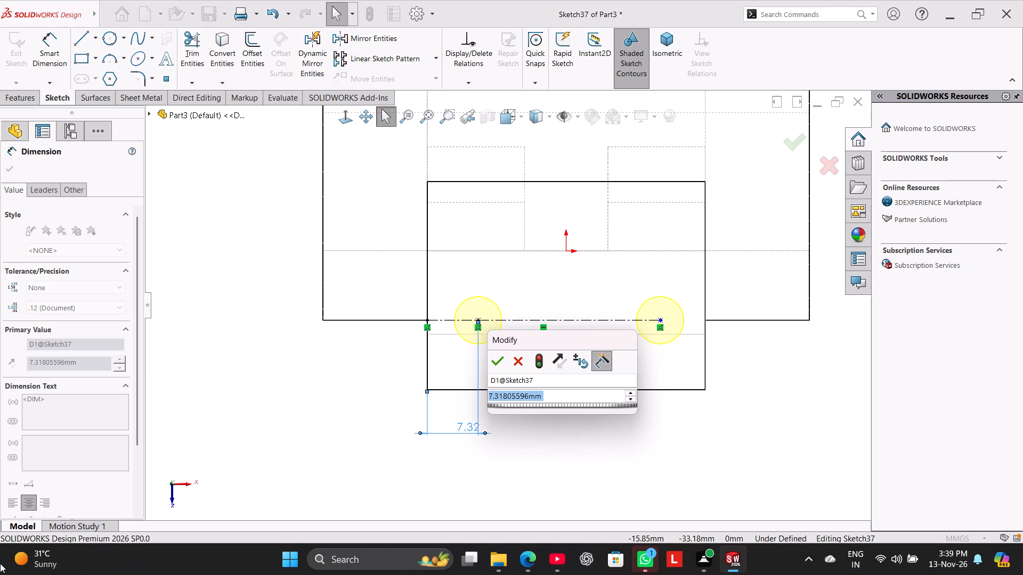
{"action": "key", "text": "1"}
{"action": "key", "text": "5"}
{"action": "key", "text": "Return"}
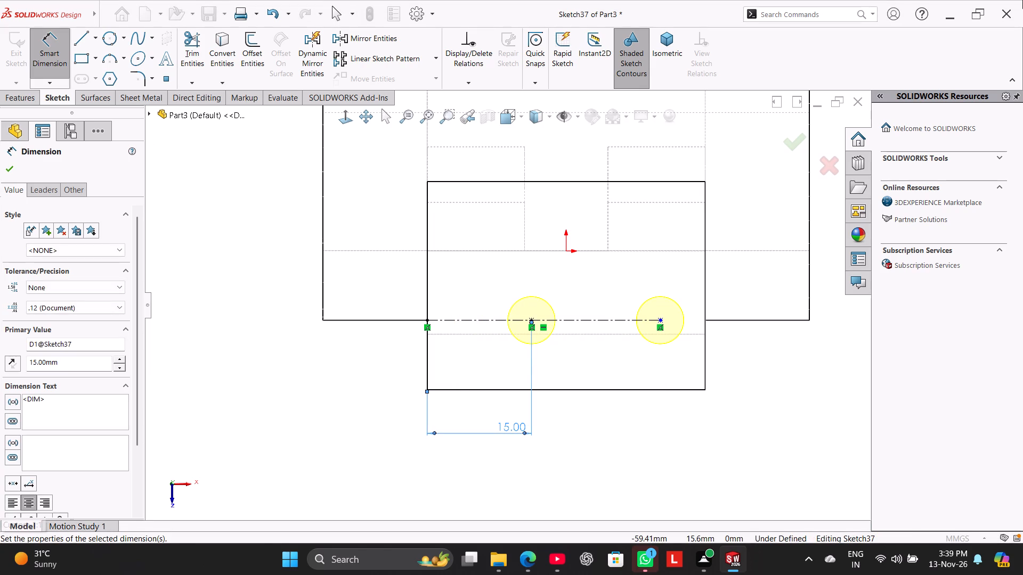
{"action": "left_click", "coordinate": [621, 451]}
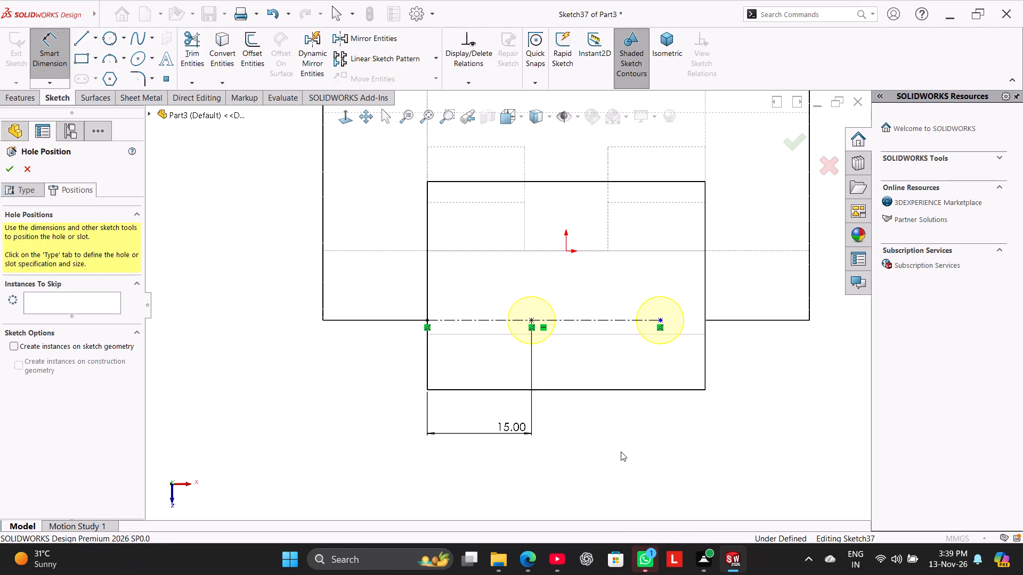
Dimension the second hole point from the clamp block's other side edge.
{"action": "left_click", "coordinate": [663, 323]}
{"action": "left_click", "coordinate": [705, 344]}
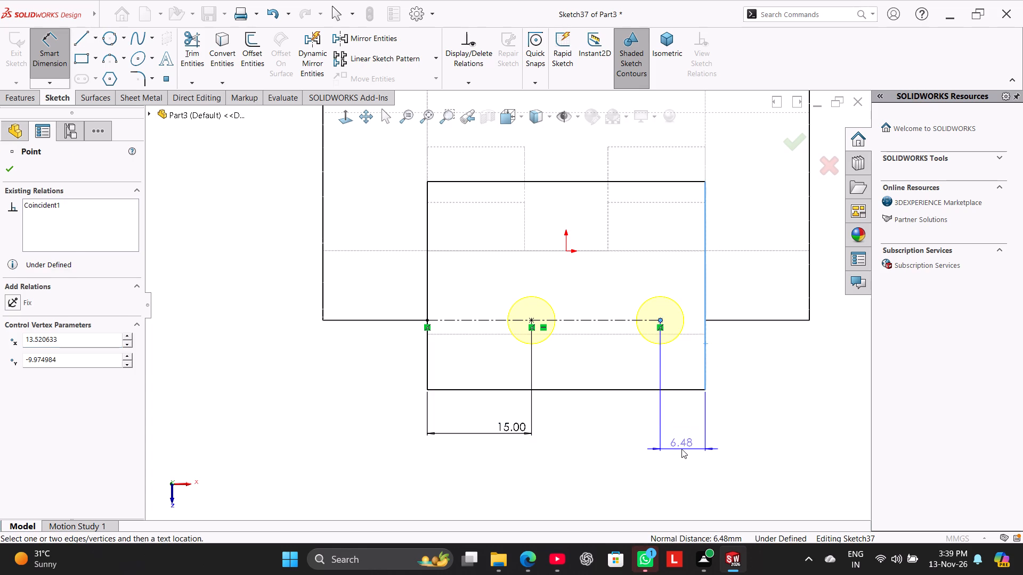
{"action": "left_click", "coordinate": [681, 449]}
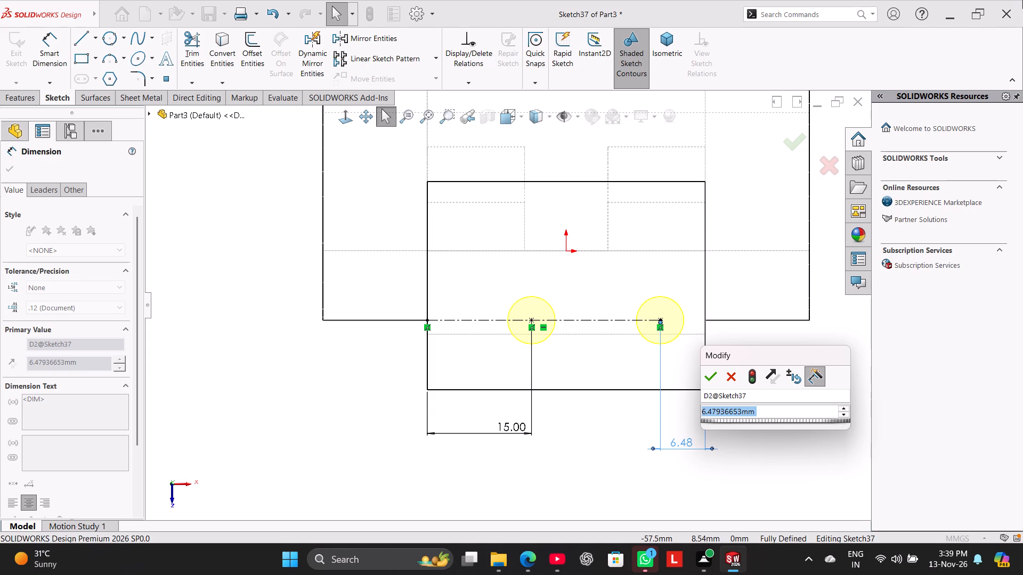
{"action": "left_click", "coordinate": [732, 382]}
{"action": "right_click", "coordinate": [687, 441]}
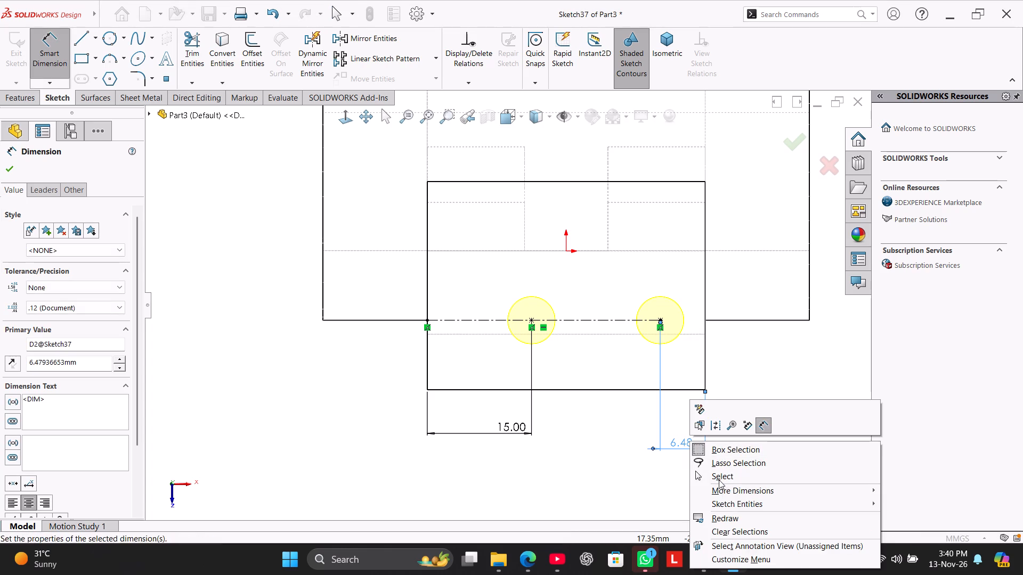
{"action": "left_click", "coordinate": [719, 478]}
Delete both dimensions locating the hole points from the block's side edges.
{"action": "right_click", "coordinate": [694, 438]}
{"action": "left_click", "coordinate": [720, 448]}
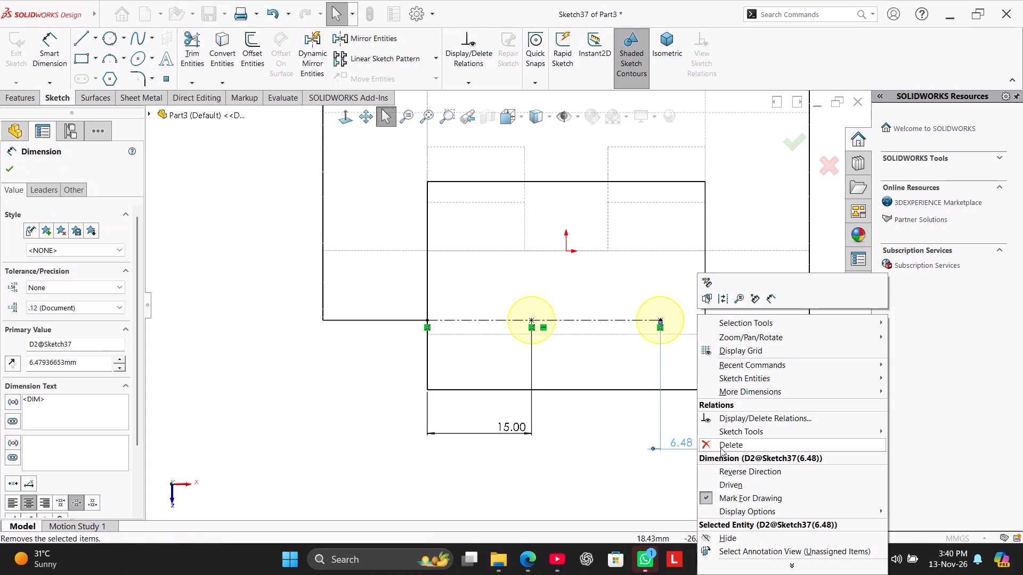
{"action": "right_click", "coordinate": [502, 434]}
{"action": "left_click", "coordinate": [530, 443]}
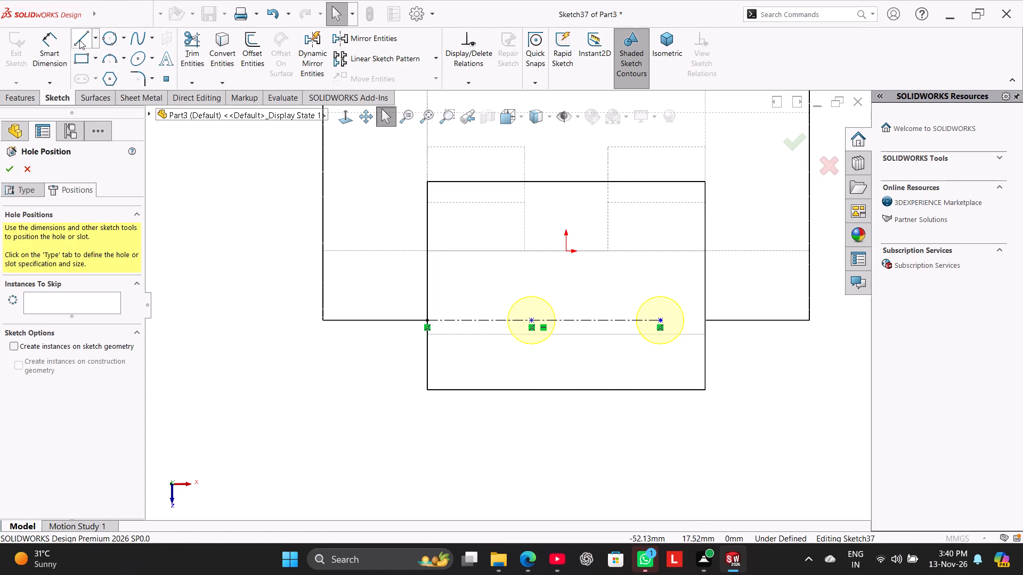
Dimension the first hole point 15 mm from the cylinder's nearer end edge.
{"action": "left_click", "coordinate": [61, 52]}
{"action": "left_click", "coordinate": [321, 295]}
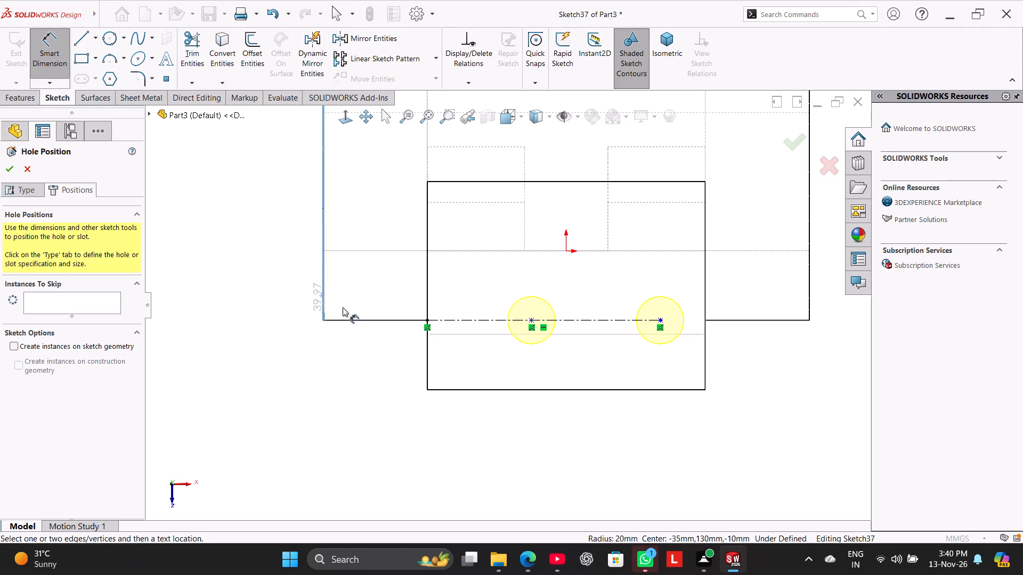
{"action": "left_click", "coordinate": [531, 322]}
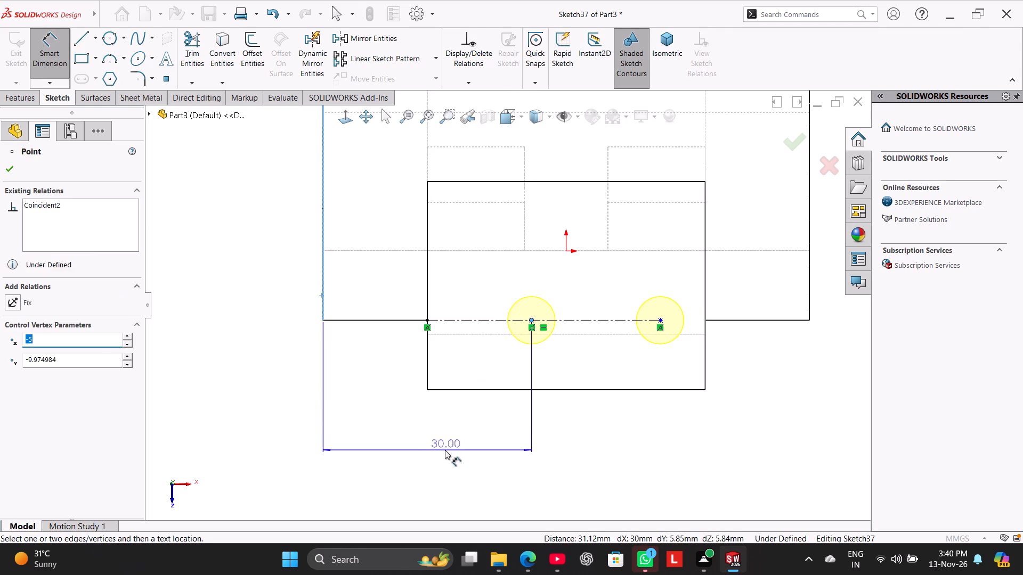
{"action": "left_click", "coordinate": [445, 450]}
{"action": "type", "text": "15"}
{"action": "key", "text": "Return"}
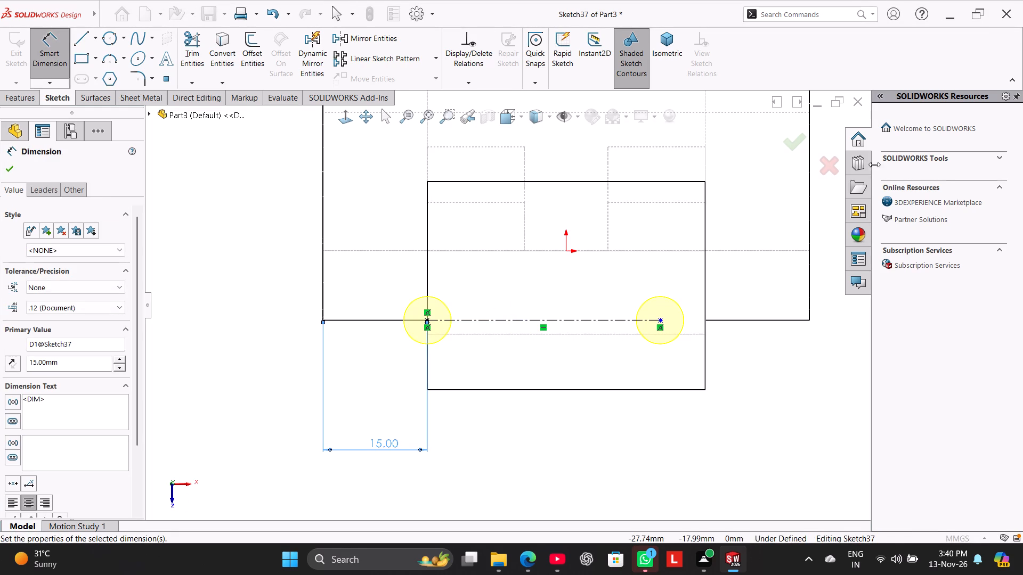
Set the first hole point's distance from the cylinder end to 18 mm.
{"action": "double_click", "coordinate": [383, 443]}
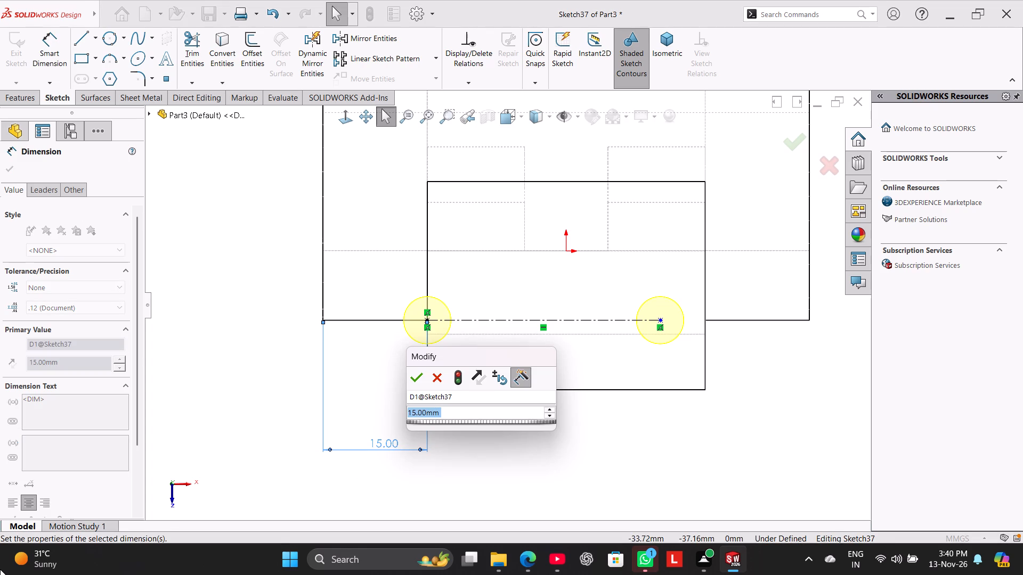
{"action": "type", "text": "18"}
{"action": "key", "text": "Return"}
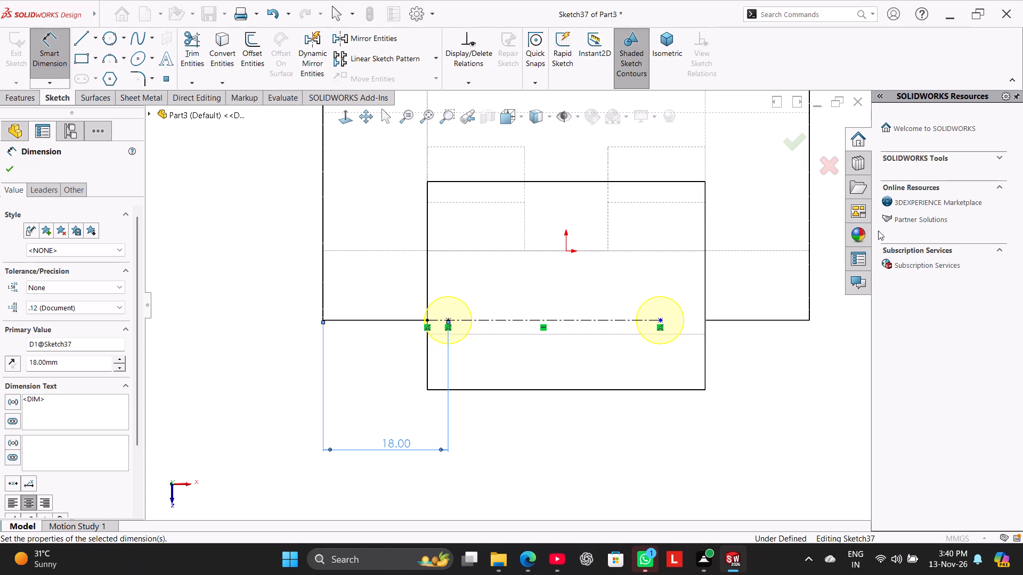
Set the first hole point's distance from the cylinder end to 20 mm.
{"action": "double_click", "coordinate": [390, 443]}
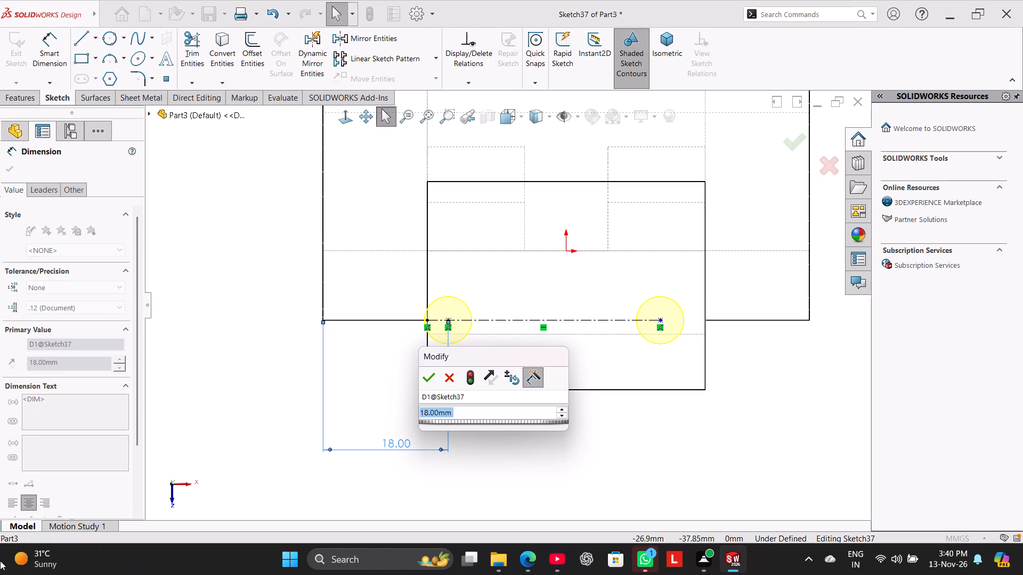
{"action": "type", "text": "20"}
{"action": "key", "text": "Return"}
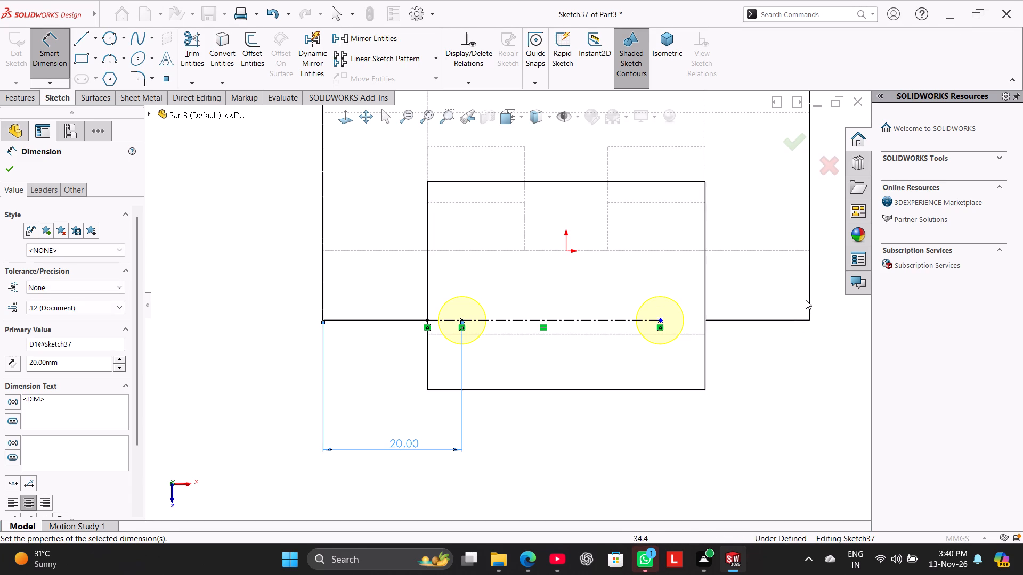
Dimension the second hole point 20 mm from the cylinder's other end edge and finish the M8 tapped holes.
{"action": "left_click_drag", "start_coordinate": [810, 294], "coordinate": [802, 297]}
{"action": "left_click", "coordinate": [662, 321]}
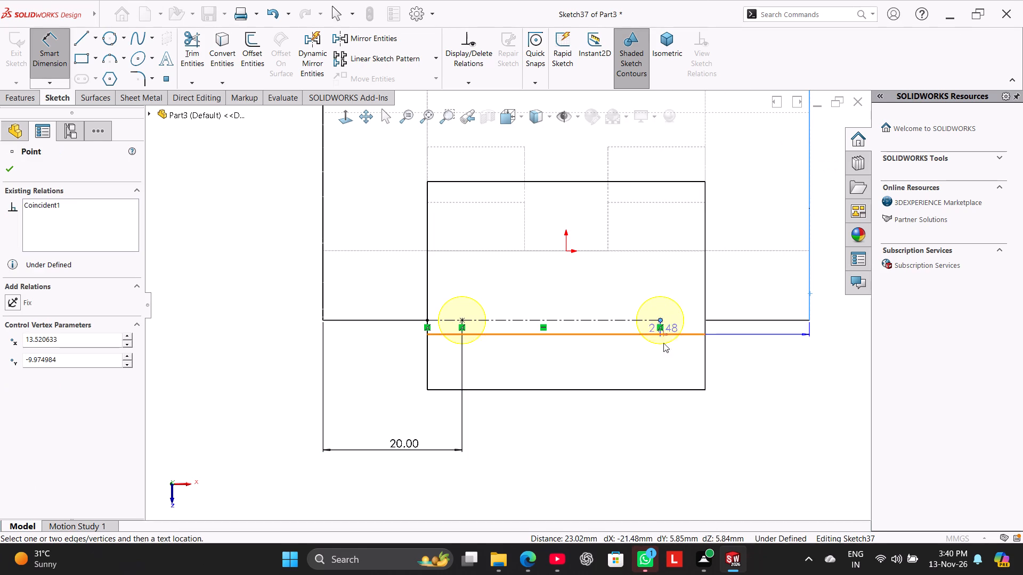
{"action": "left_click", "coordinate": [668, 440]}
{"action": "key", "text": "2"}
{"action": "key", "text": "0"}
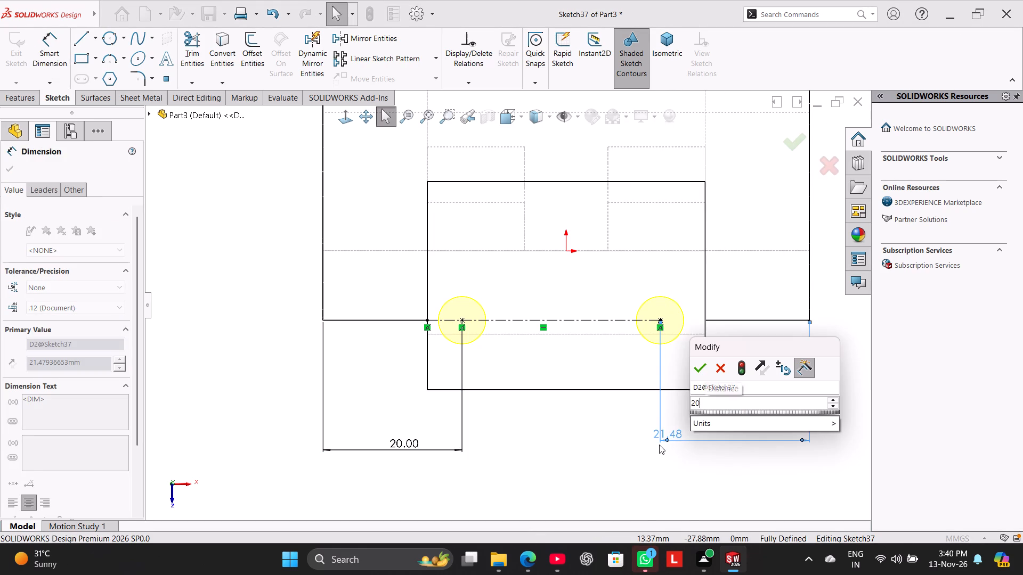
{"action": "key", "text": "Return"}
{"action": "left_click", "coordinate": [17, 168]}
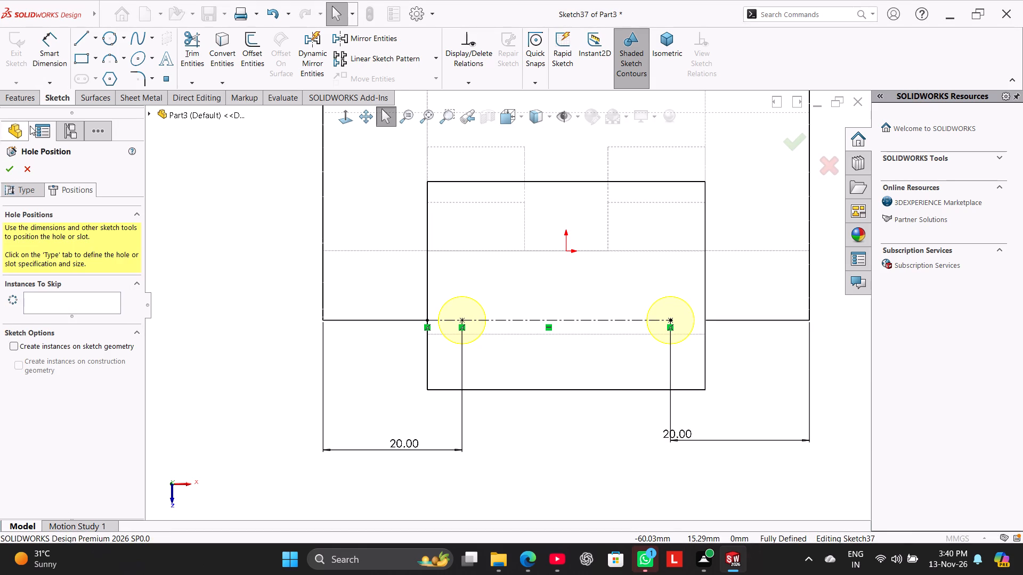
{"action": "left_click", "coordinate": [11, 170]}
{"action": "right_click_drag", "start_coordinate": [275, 317], "coordinate": [346, 244]}
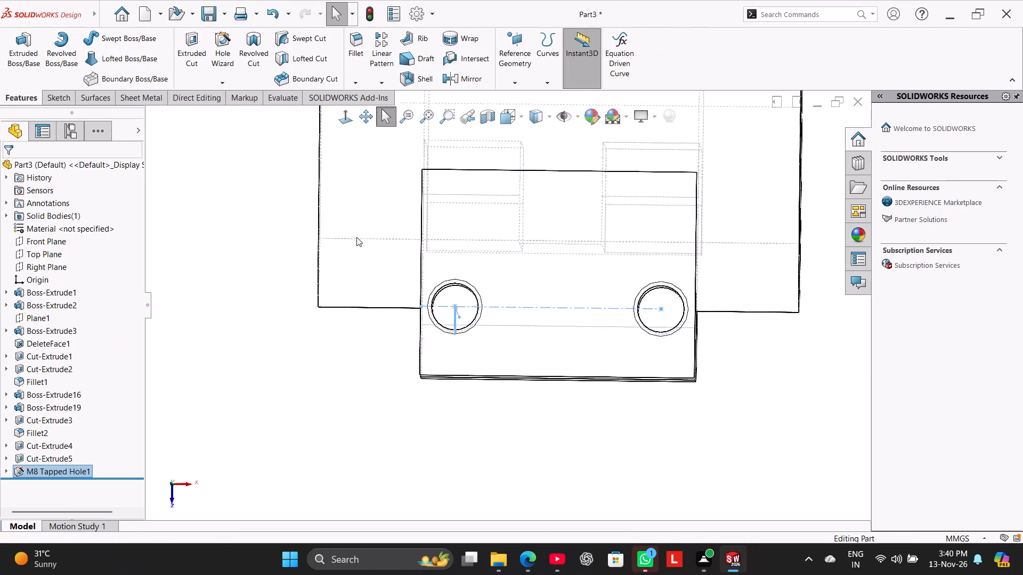
Switch the part's display style to Shaded With Edges.
{"action": "left_click", "coordinate": [301, 290]}
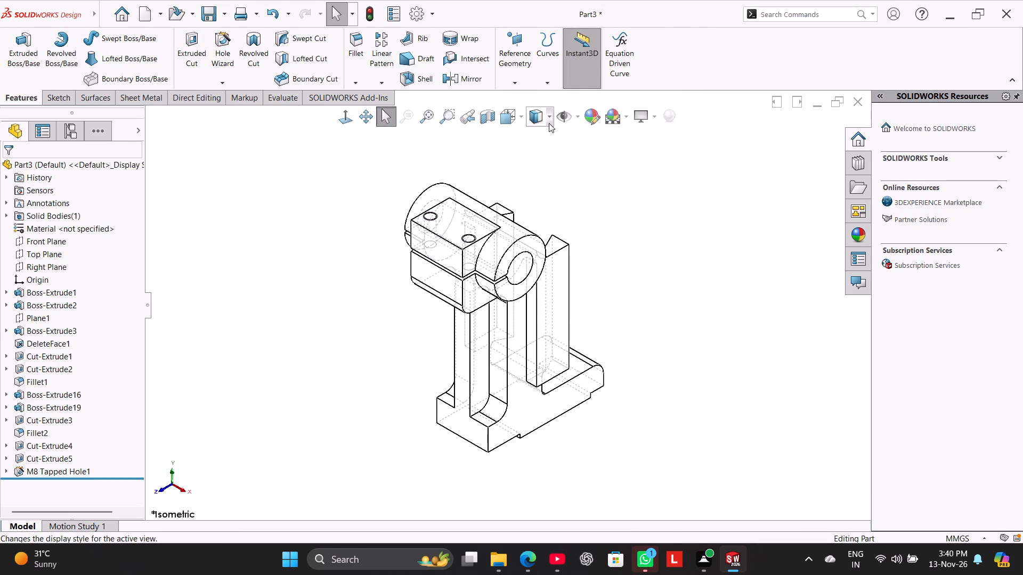
{"action": "left_click", "coordinate": [549, 123]}
{"action": "left_click", "coordinate": [536, 136]}
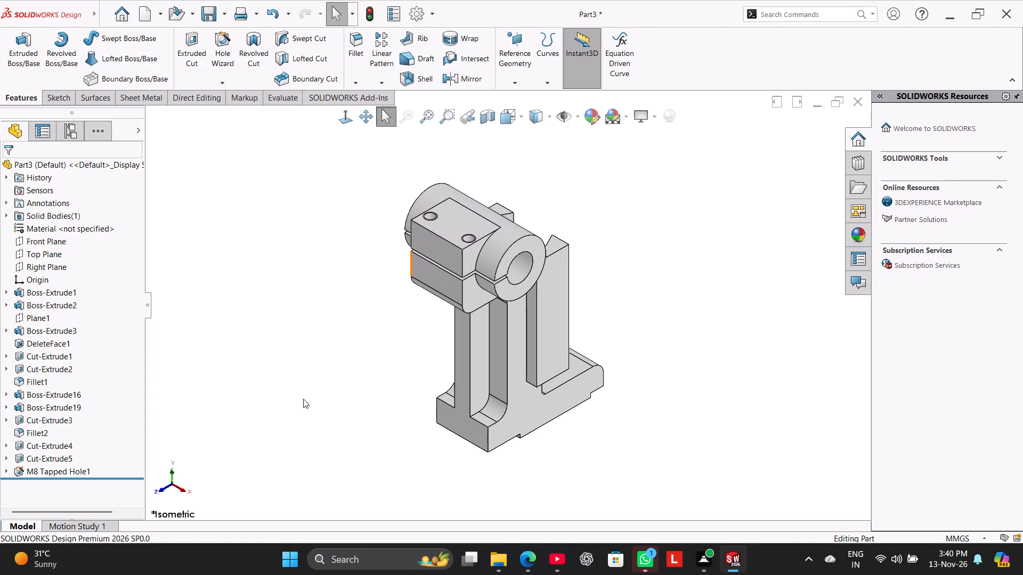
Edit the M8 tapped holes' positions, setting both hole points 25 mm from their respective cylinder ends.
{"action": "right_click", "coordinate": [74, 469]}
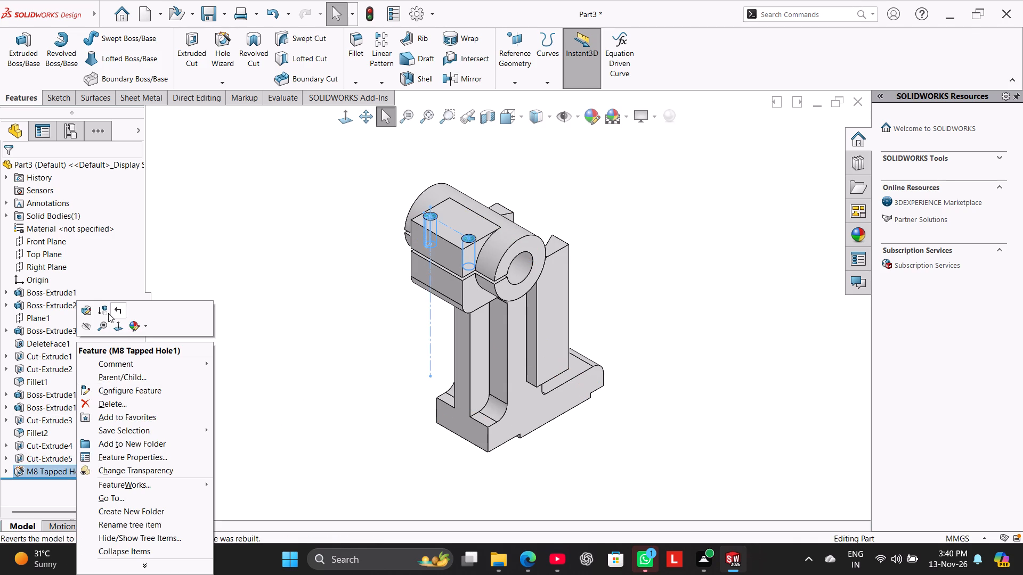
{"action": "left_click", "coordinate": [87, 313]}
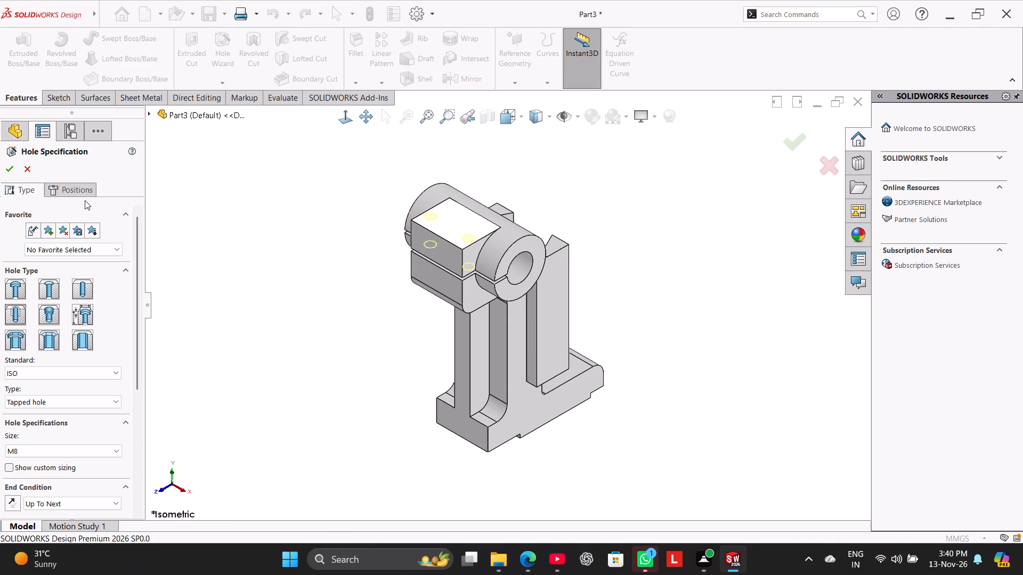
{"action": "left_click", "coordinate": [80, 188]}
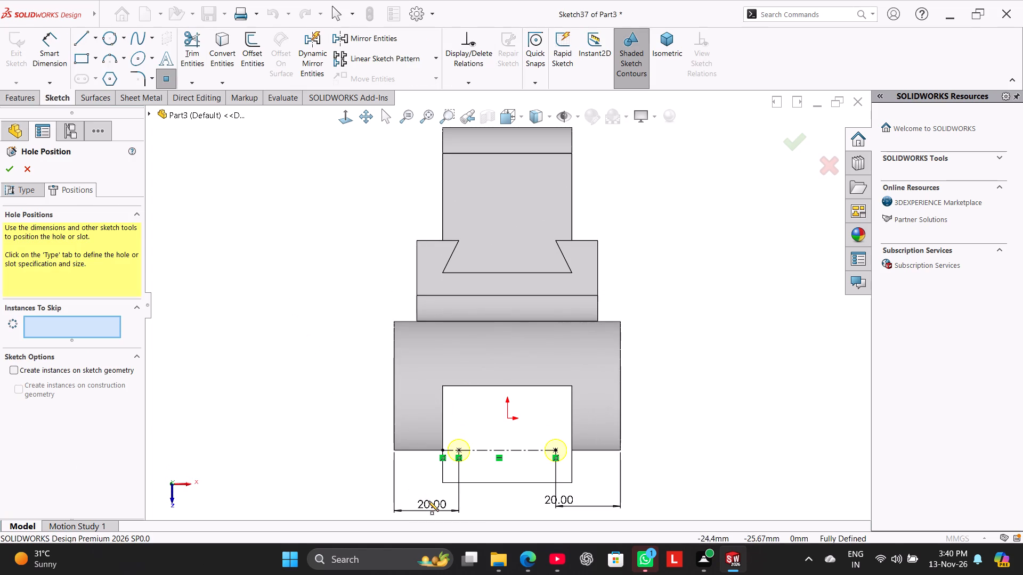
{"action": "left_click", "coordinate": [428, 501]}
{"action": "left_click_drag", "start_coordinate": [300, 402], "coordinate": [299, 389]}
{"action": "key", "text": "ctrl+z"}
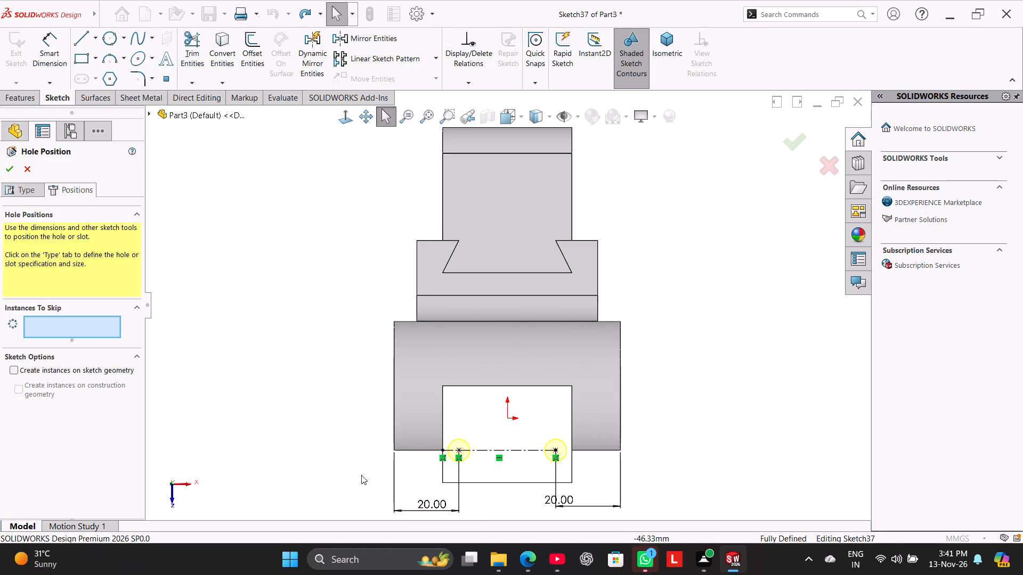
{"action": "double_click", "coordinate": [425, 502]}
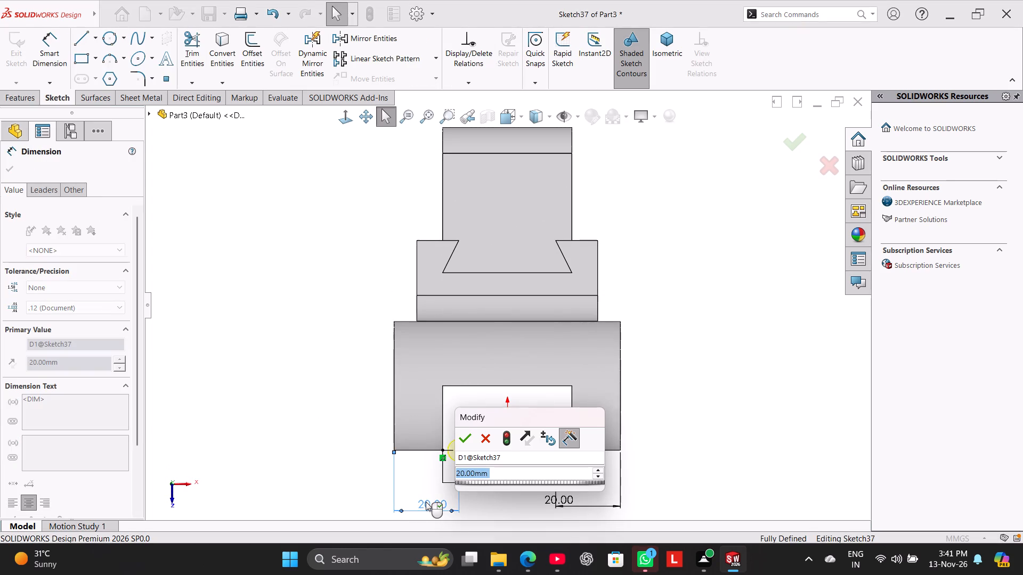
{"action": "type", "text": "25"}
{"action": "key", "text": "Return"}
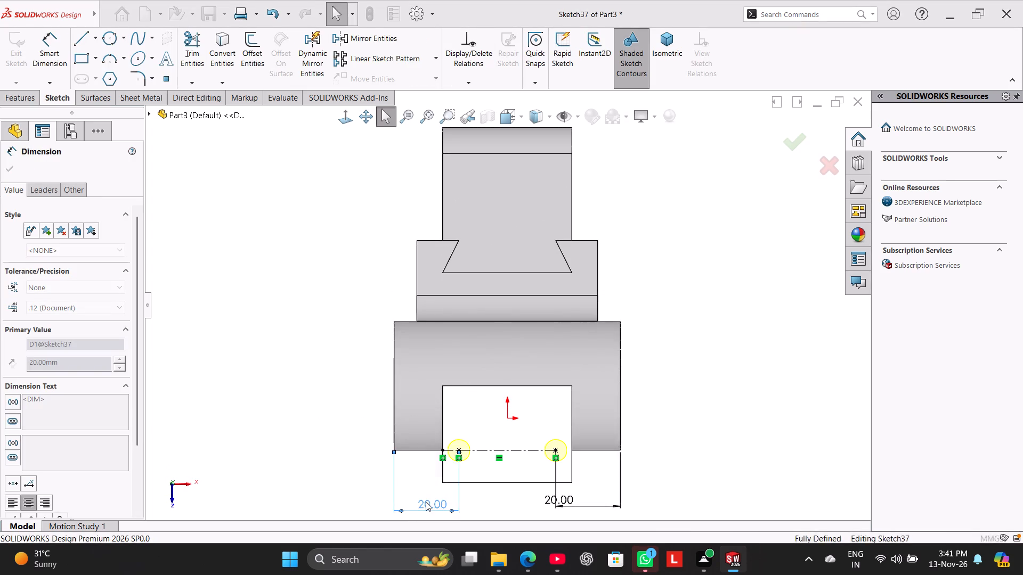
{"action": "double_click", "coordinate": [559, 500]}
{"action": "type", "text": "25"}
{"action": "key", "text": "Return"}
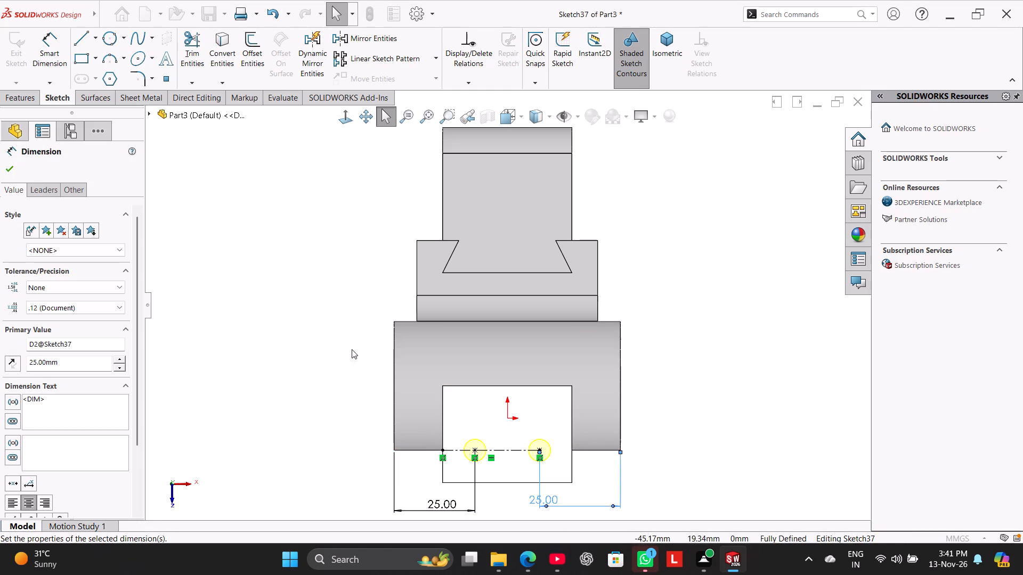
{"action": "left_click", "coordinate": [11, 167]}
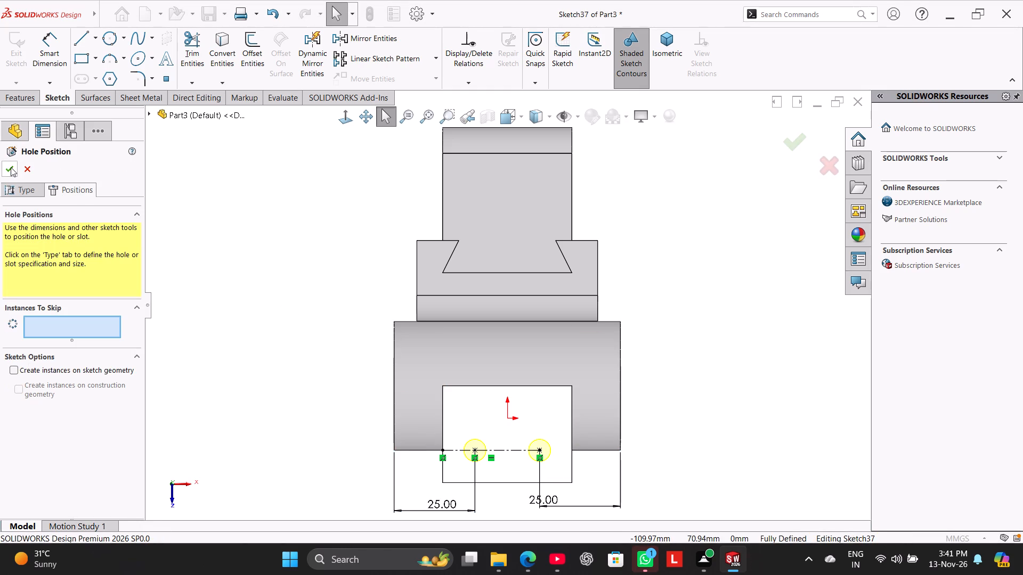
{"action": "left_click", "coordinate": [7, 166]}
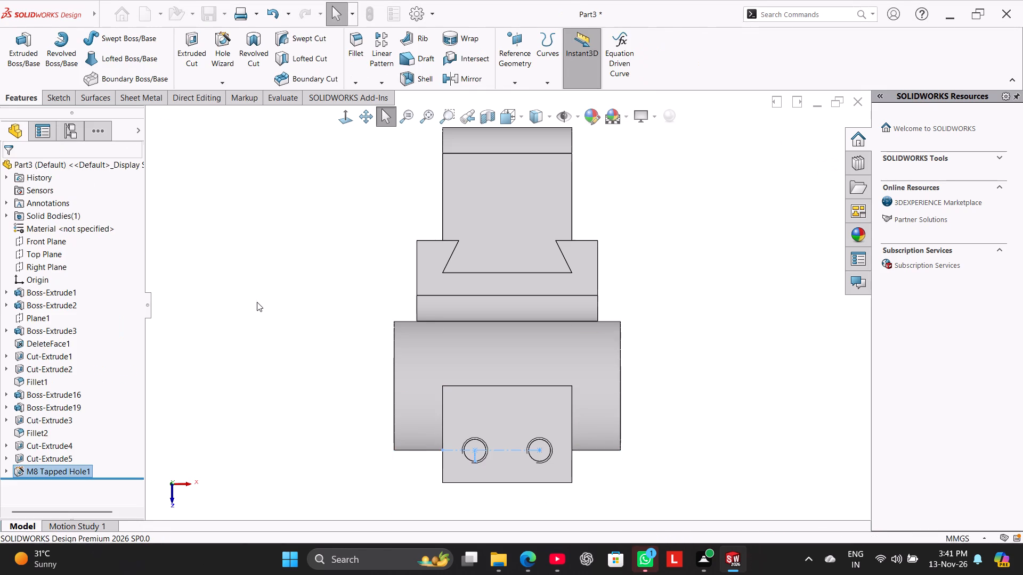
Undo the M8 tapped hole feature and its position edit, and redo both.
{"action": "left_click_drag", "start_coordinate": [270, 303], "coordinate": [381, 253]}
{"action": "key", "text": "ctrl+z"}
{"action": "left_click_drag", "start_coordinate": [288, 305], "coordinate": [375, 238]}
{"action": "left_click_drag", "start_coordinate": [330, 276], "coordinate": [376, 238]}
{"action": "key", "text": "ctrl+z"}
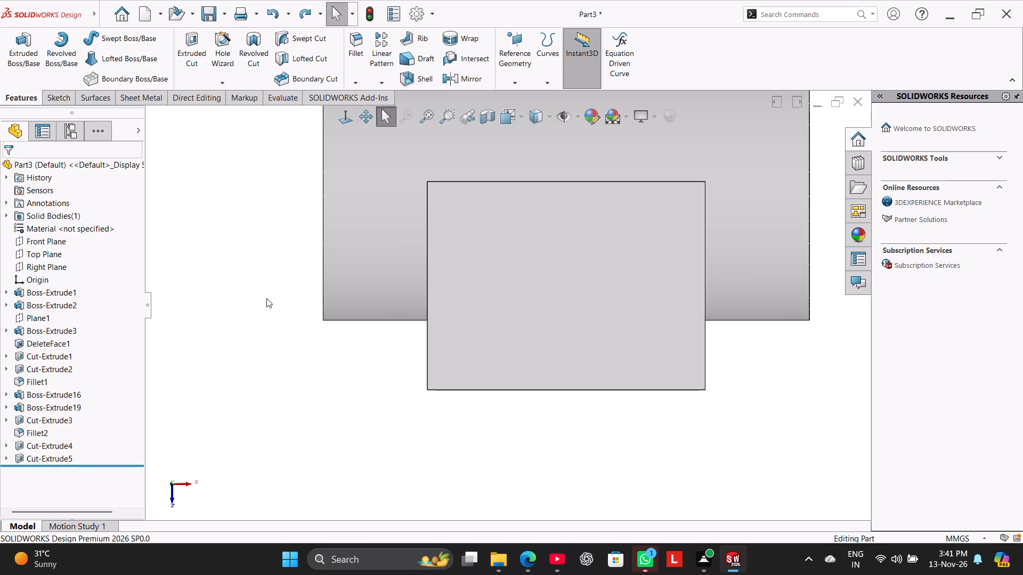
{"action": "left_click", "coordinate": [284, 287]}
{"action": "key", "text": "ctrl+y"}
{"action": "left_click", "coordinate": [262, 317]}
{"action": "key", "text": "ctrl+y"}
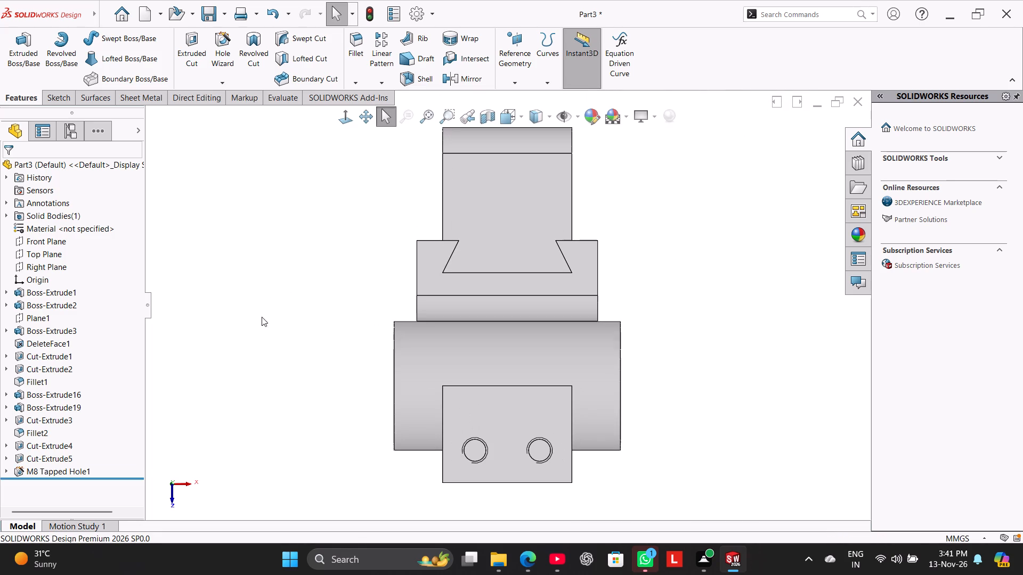
Edit the M8 tapped holes' positions, setting both hole points 23 mm from their respective cylinder ends.
{"action": "right_click_drag", "start_coordinate": [226, 373], "coordinate": [401, 166]}
{"action": "left_click", "coordinate": [307, 229]}
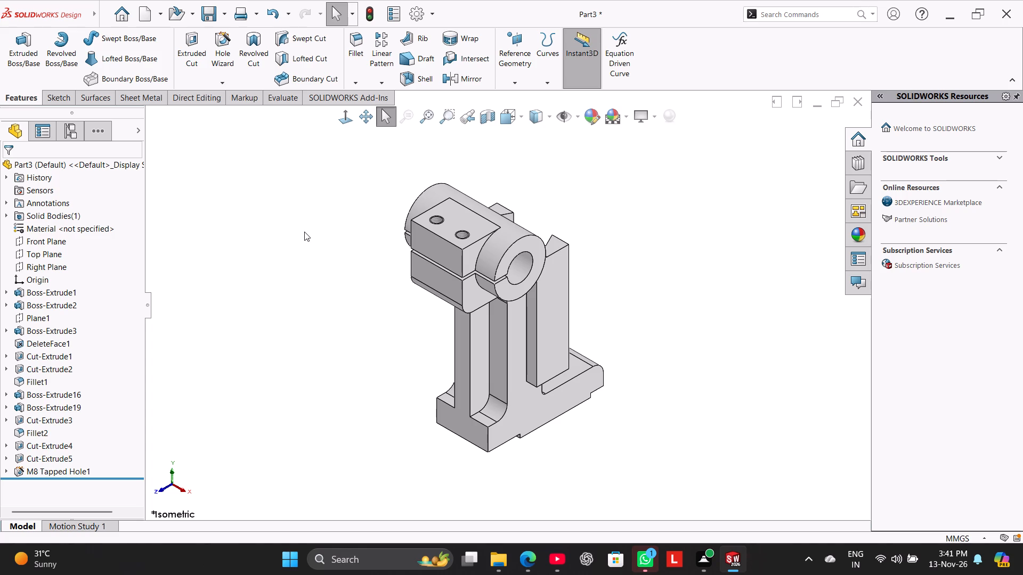
{"action": "right_click", "coordinate": [67, 470]}
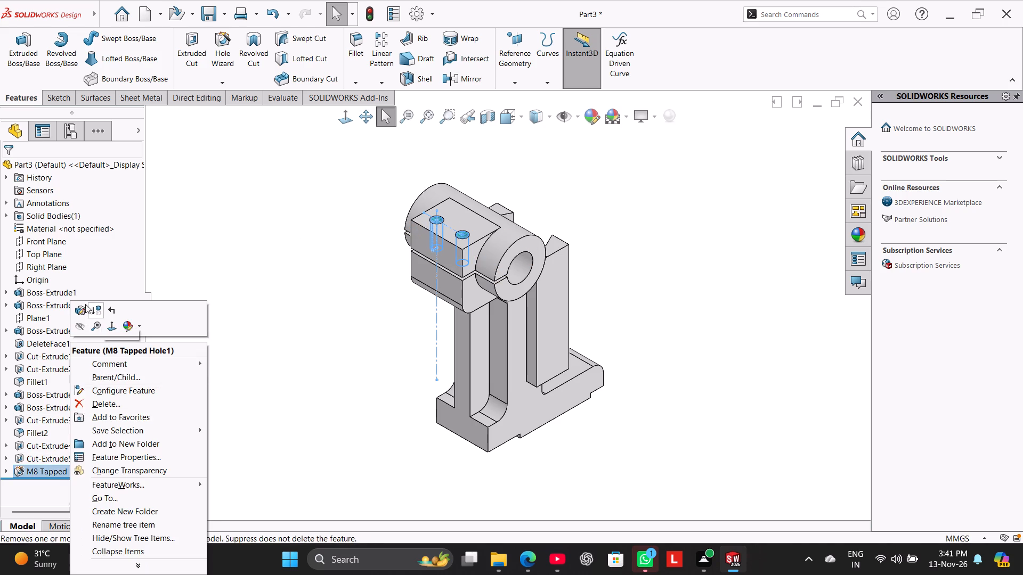
{"action": "left_click", "coordinate": [75, 307]}
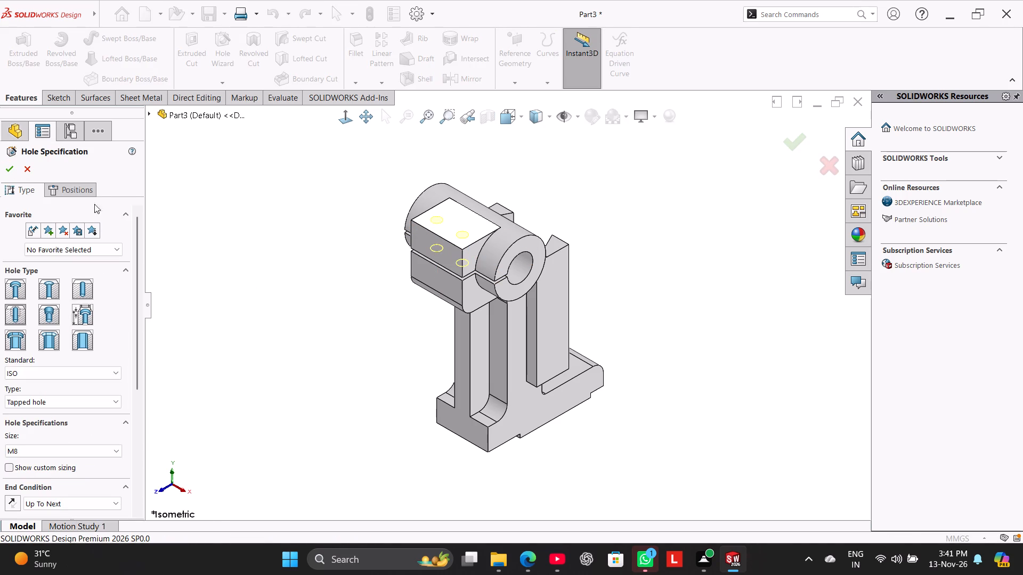
{"action": "left_click", "coordinate": [90, 190]}
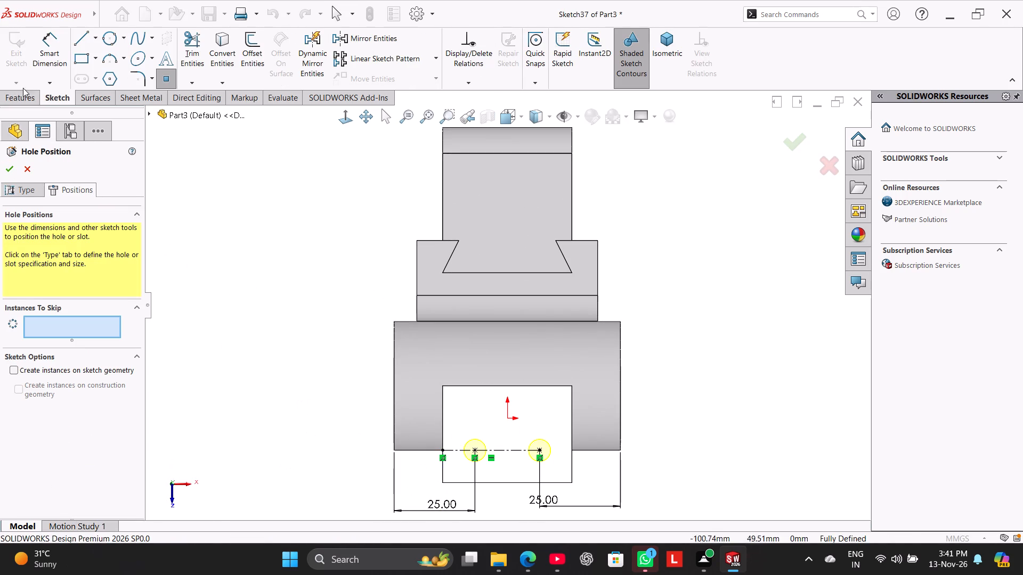
{"action": "left_click", "coordinate": [46, 55]}
{"action": "double_click", "coordinate": [433, 504]}
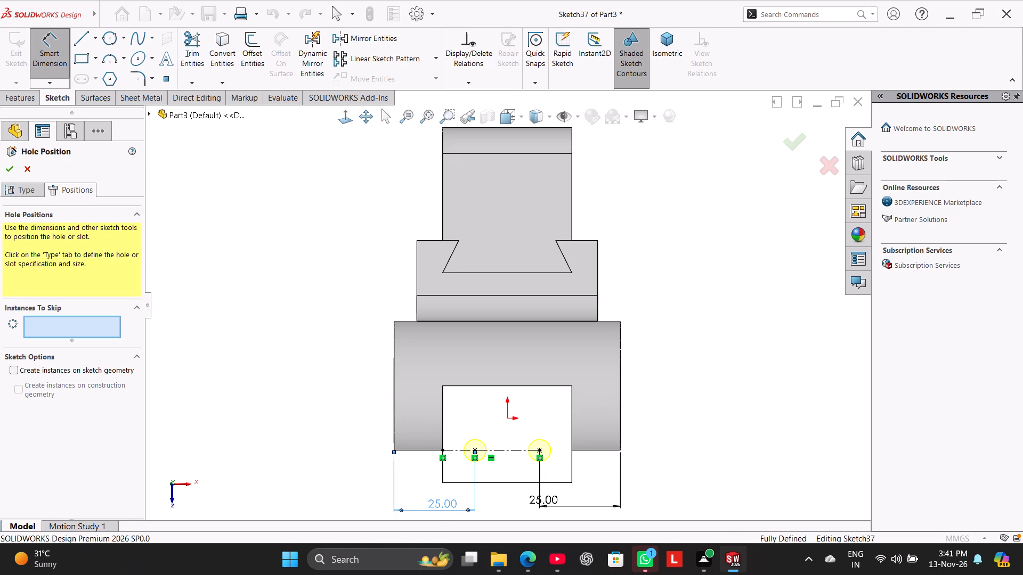
{"action": "double_click", "coordinate": [433, 502]}
{"action": "double_click", "coordinate": [433, 502]}
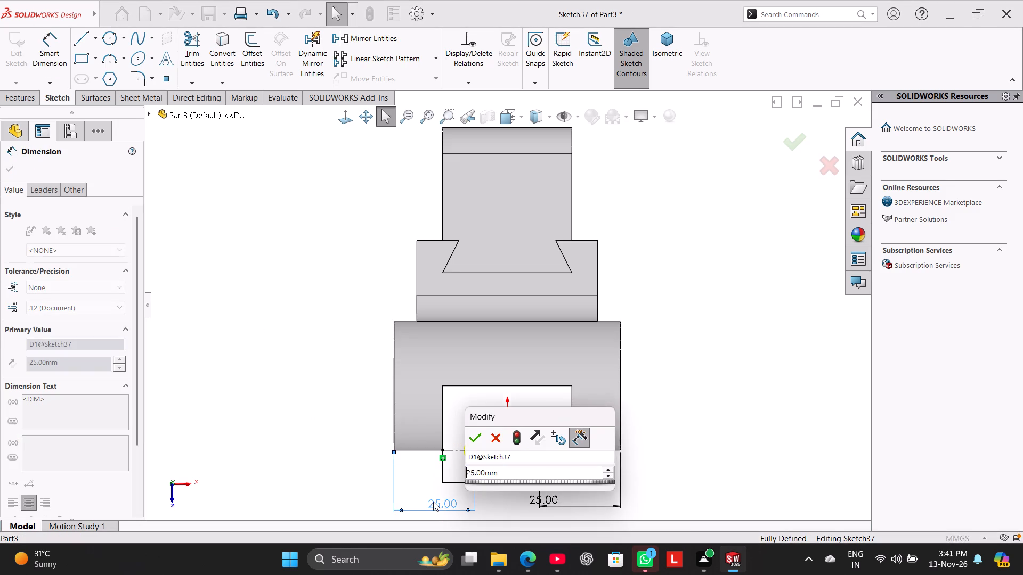
{"action": "double_click", "coordinate": [437, 503]}
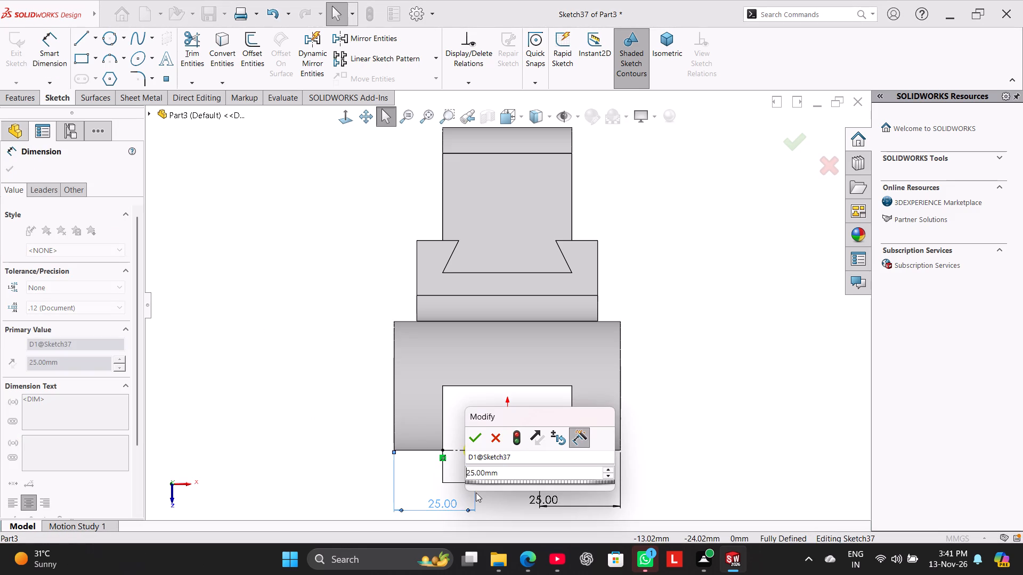
{"action": "key", "text": "ctrl+a"}
{"action": "type", "text": "23"}
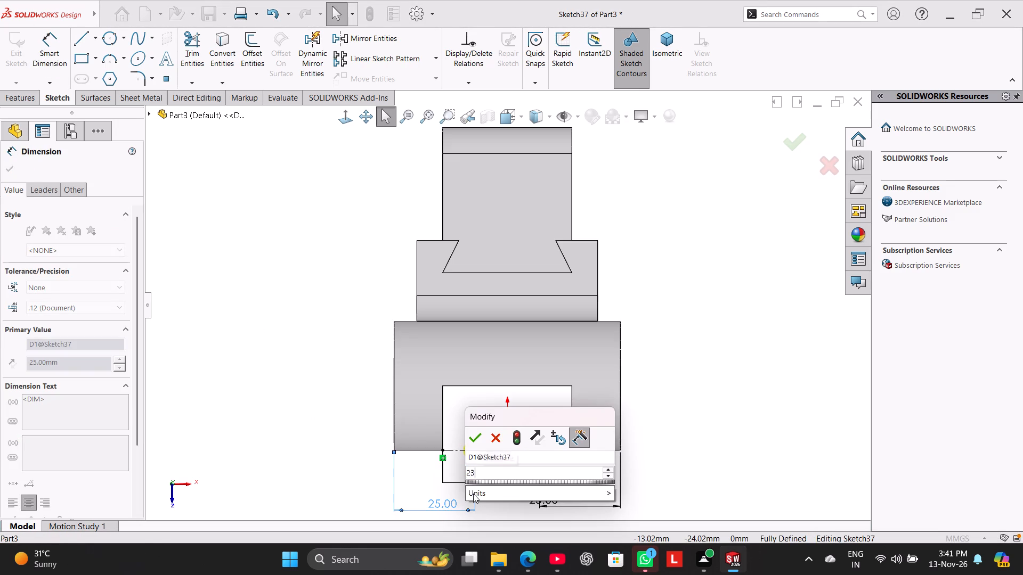
{"action": "key", "text": "Return"}
{"action": "double_click", "coordinate": [553, 502]}
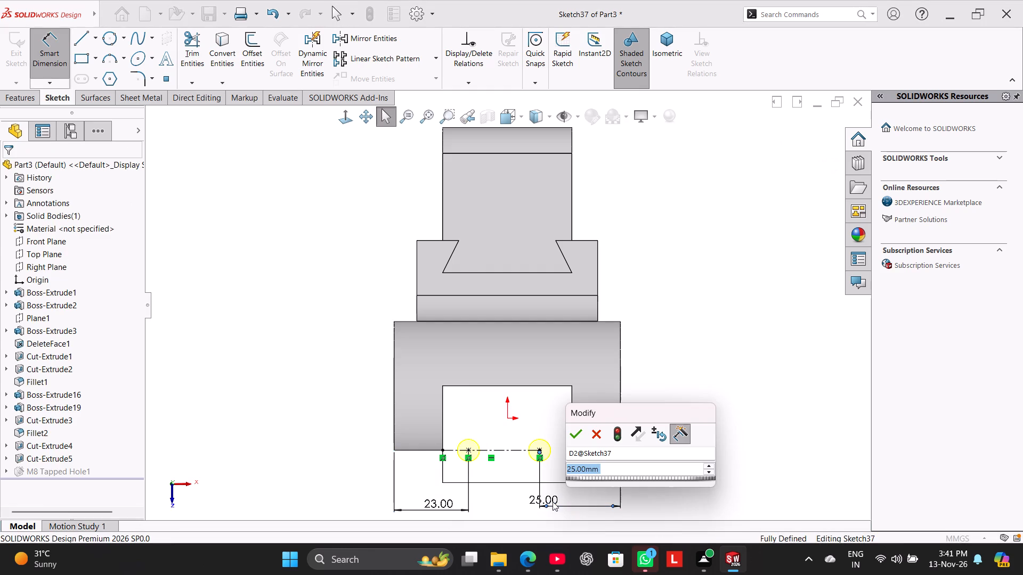
{"action": "type", "text": "23"}
{"action": "key", "text": "Return"}
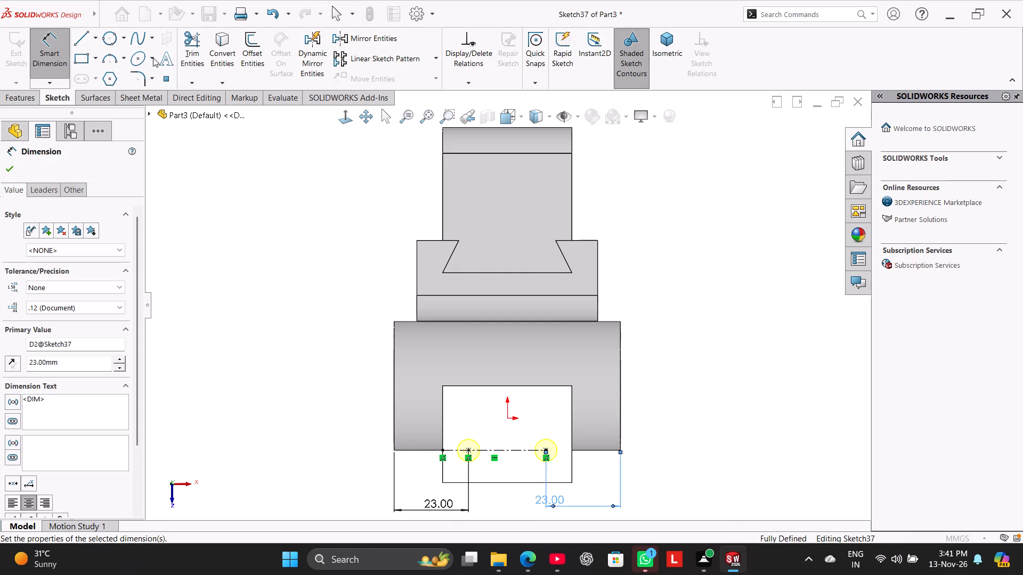
{"action": "left_click", "coordinate": [9, 170]}
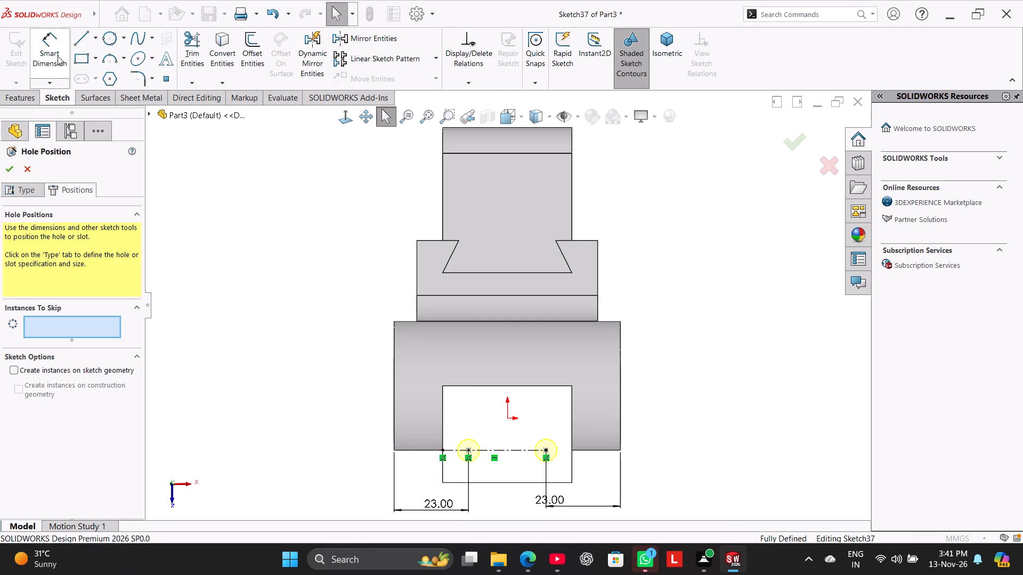
{"action": "left_click", "coordinate": [14, 167]}
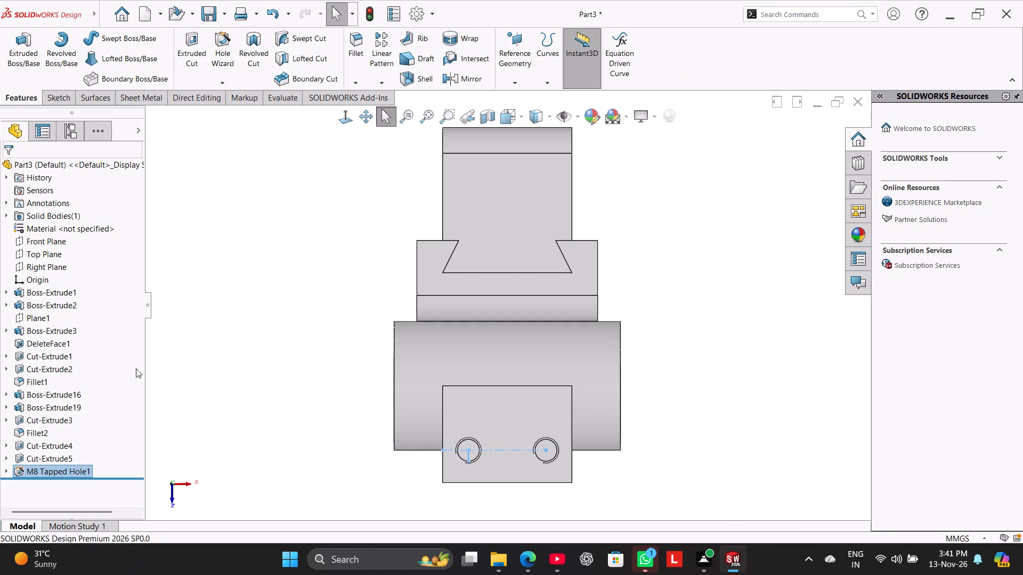
{"action": "right_click_drag", "start_coordinate": [270, 303], "coordinate": [356, 235]}
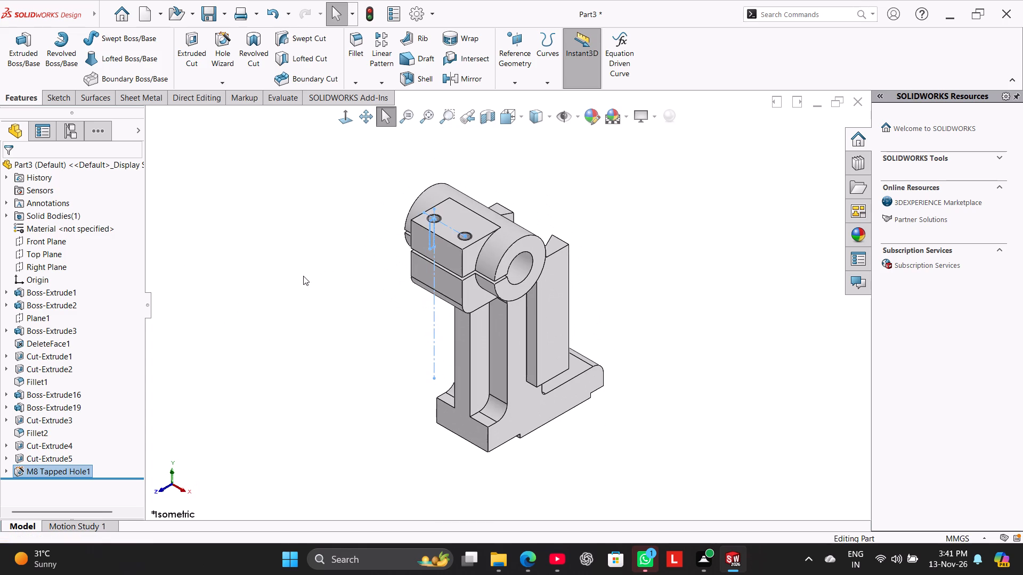
{"action": "left_click", "coordinate": [303, 276]}
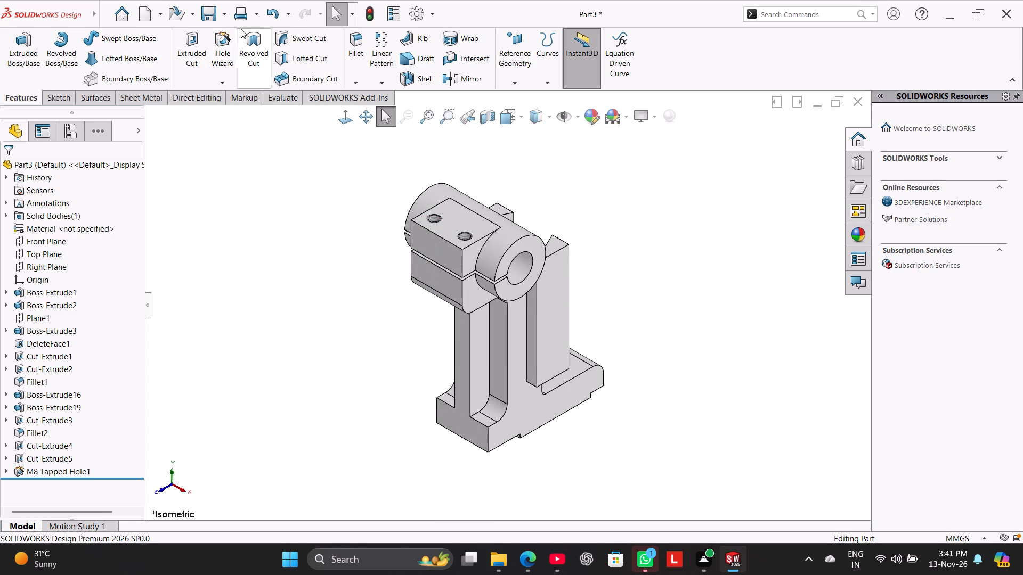
Begin saving the part under a new name and copy the "Tall pillar with bored head block on base - Run 16" folder name in File Explorer.
{"action": "left_click", "coordinate": [224, 12]}
{"action": "left_click", "coordinate": [241, 47]}
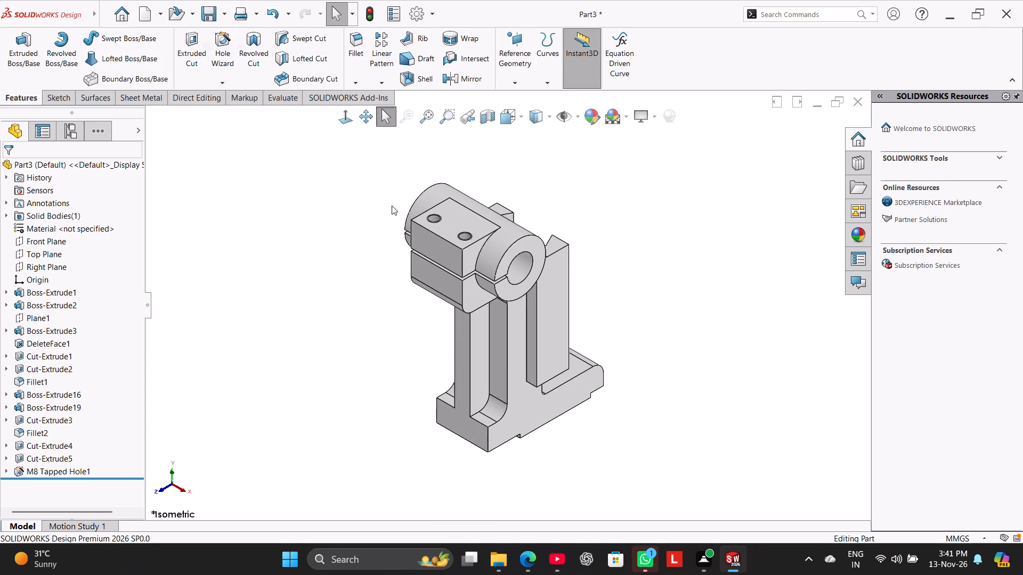
{"action": "left_click", "coordinate": [503, 556]}
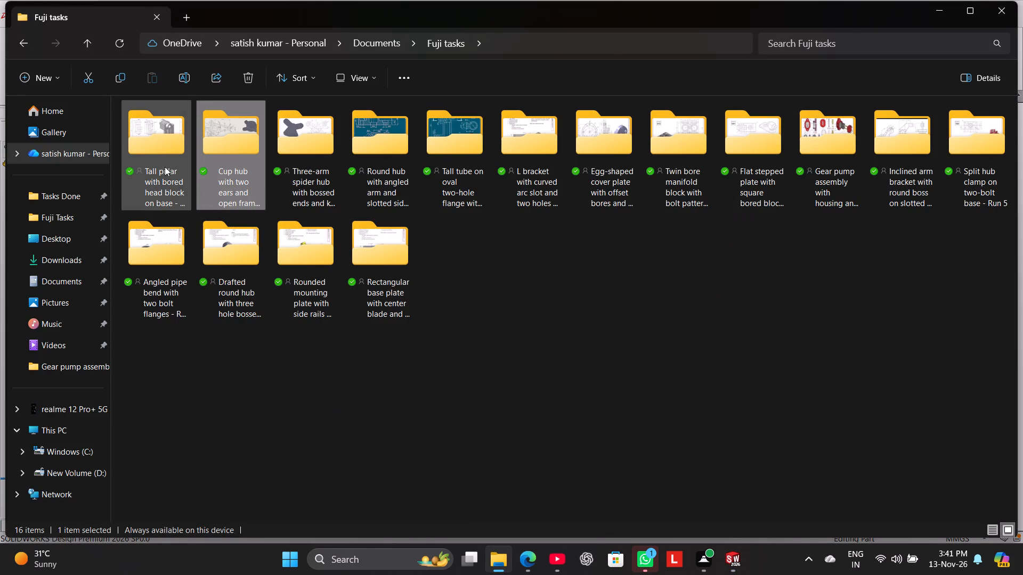
{"action": "left_click", "coordinate": [157, 150]}
{"action": "left_click", "coordinate": [187, 76]}
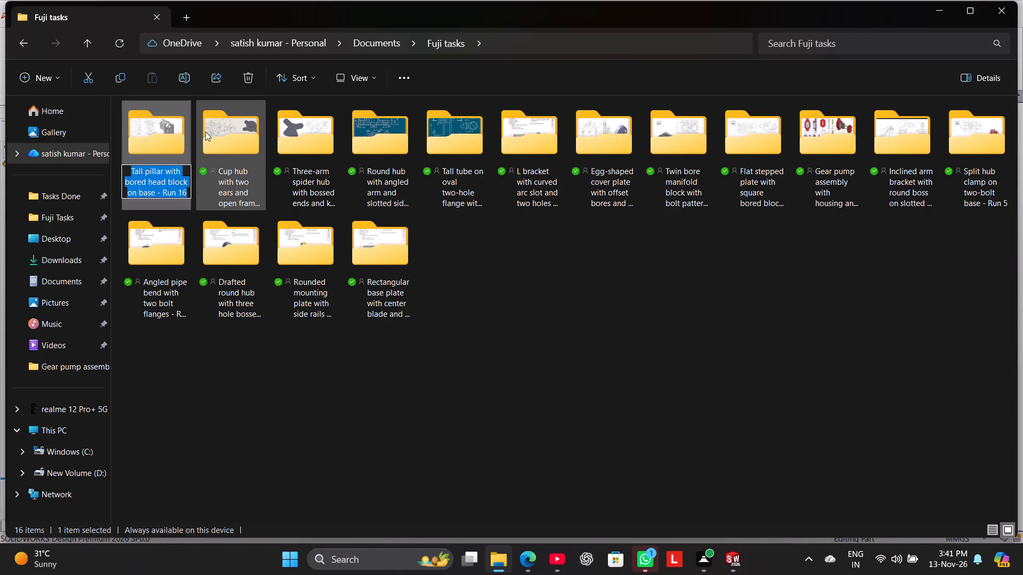
{"action": "key", "text": "ctrl+c"}
{"action": "key", "text": "ctrl+c"}
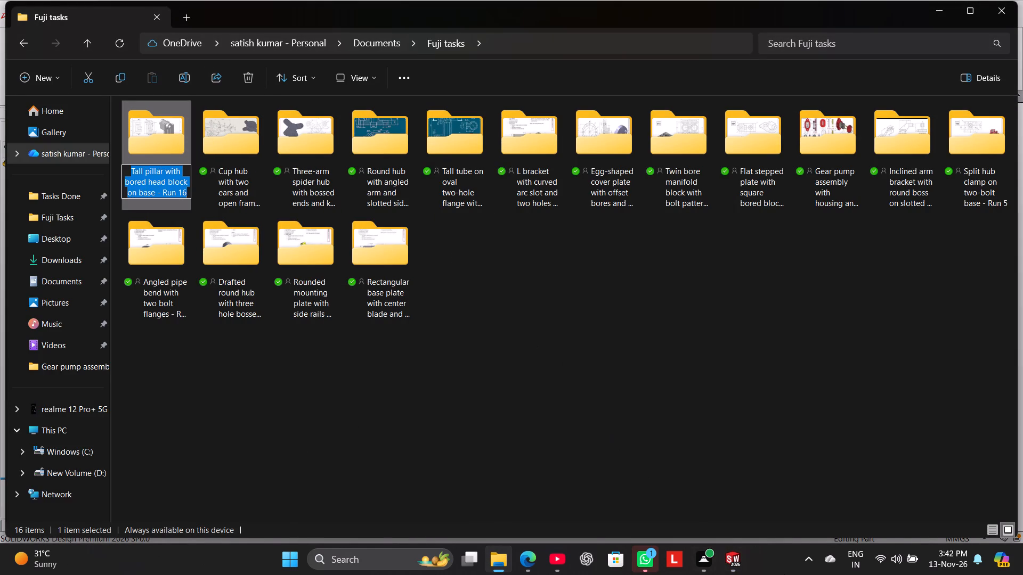
Back in SOLIDWORKS, save the part in Tasks Done as "Tall pillar with bored head block on base", dropping the run suffix.
{"action": "left_click", "coordinate": [730, 552]}
{"action": "key", "text": "ctrl+v"}
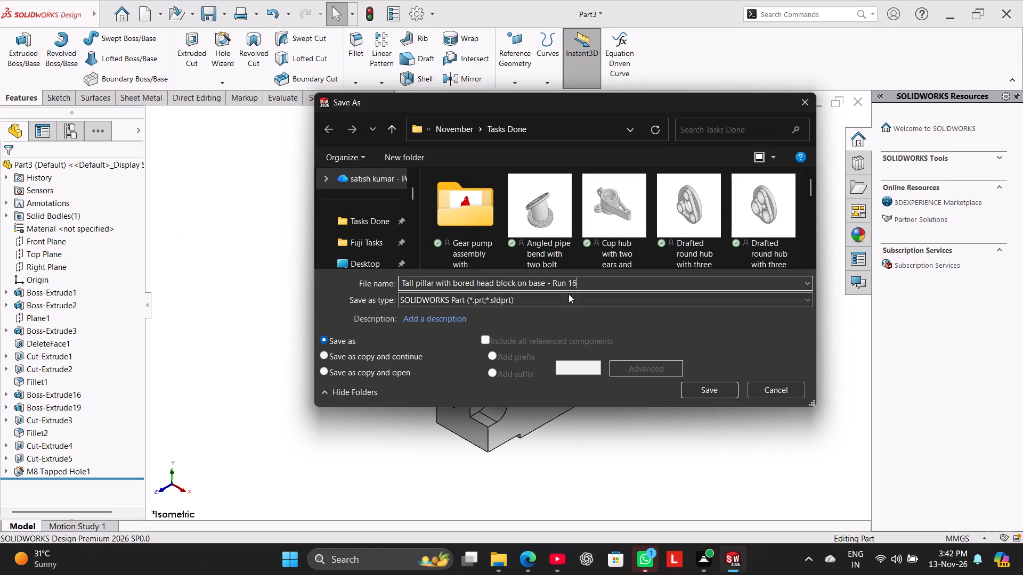
{"action": "key", "text": "BackSpace"}
{"action": "key", "text": "BackSpace"}
{"action": "key", "text": "BackSpace"}
{"action": "key", "text": "BackSpace"}
{"action": "key", "text": "BackSpace"}
{"action": "key", "text": "BackSpace"}
{"action": "key", "text": "BackSpace"}
{"action": "key", "text": "BackSpace"}
{"action": "key", "text": "BackSpace"}
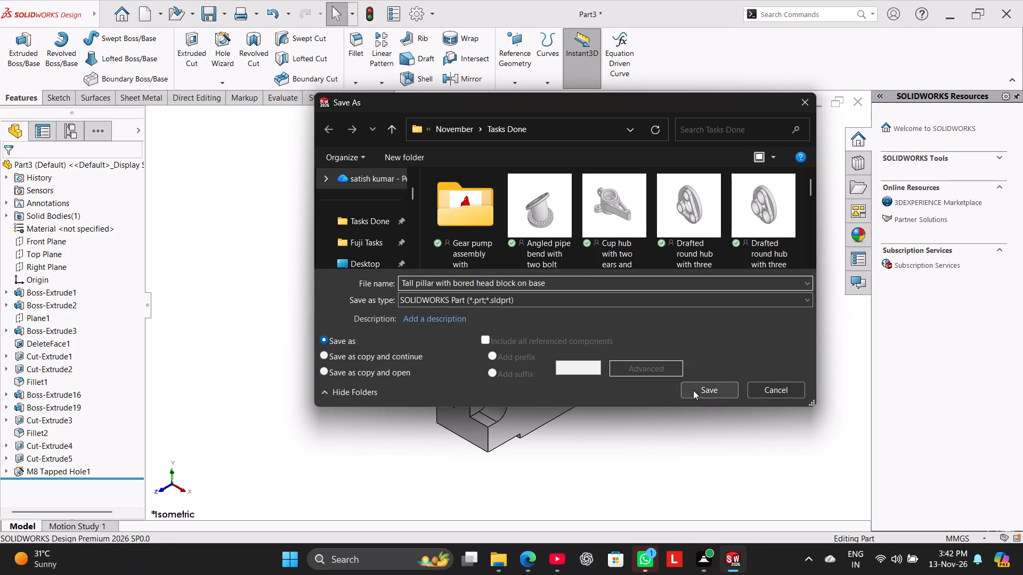
{"action": "left_click", "coordinate": [693, 389]}
Save a PDF copy of the part in Tasks Done under the same name.
{"action": "left_click", "coordinate": [223, 10]}
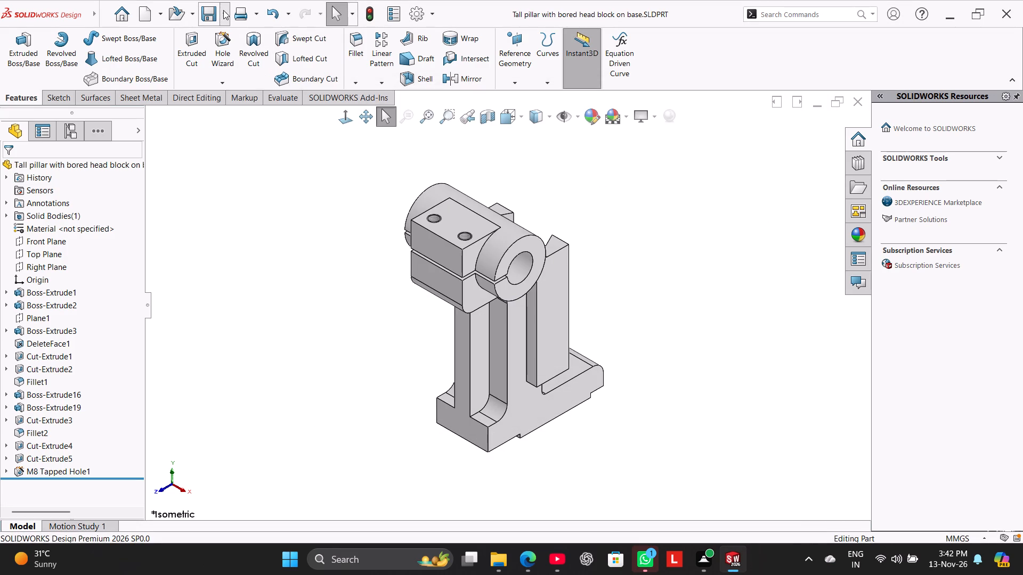
{"action": "left_click", "coordinate": [240, 50]}
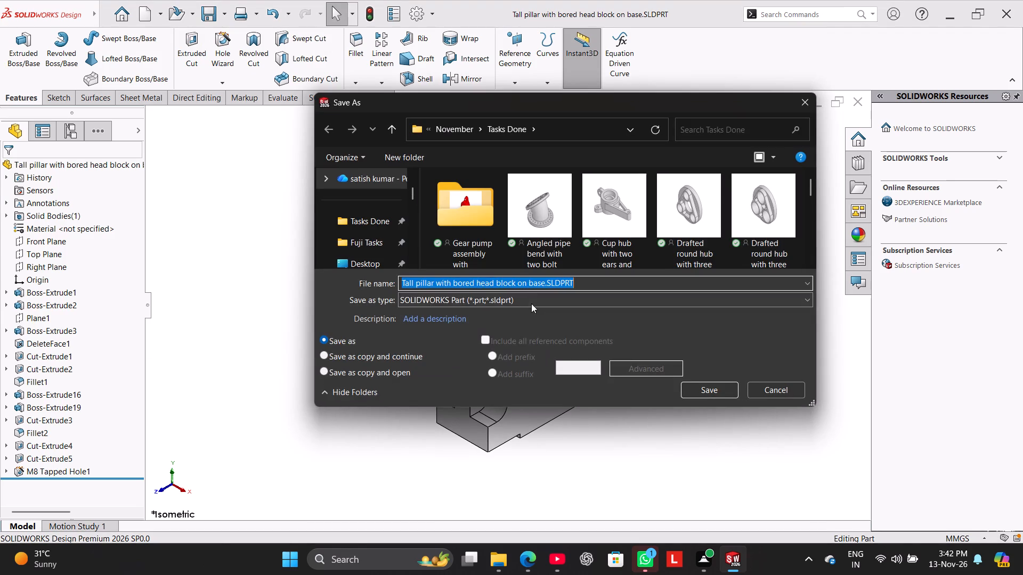
{"action": "left_click", "coordinate": [531, 303]}
{"action": "left_click", "coordinate": [558, 104]}
{"action": "left_click", "coordinate": [709, 411]}
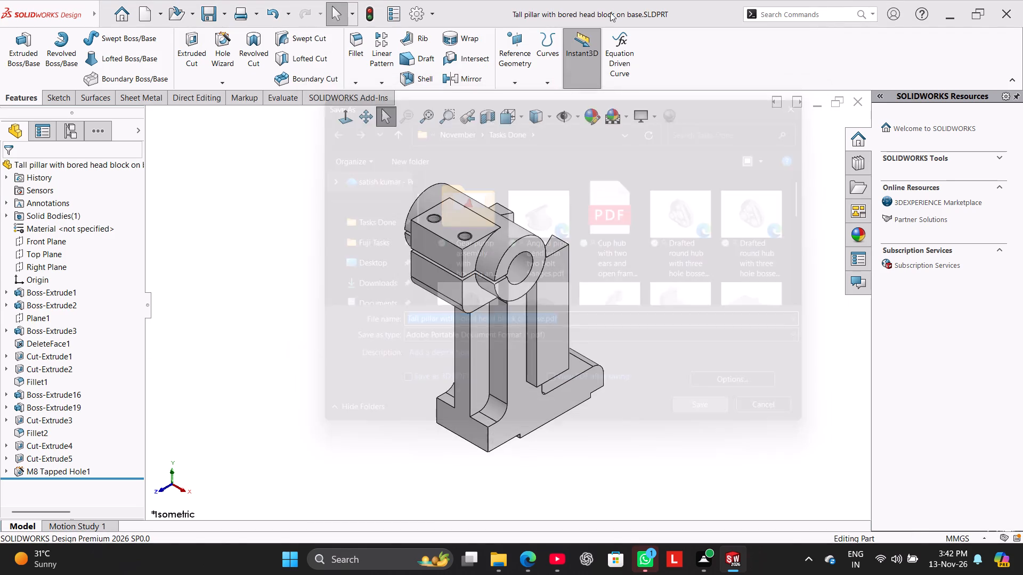
Close the part document.
{"action": "left_click", "coordinate": [858, 107]}
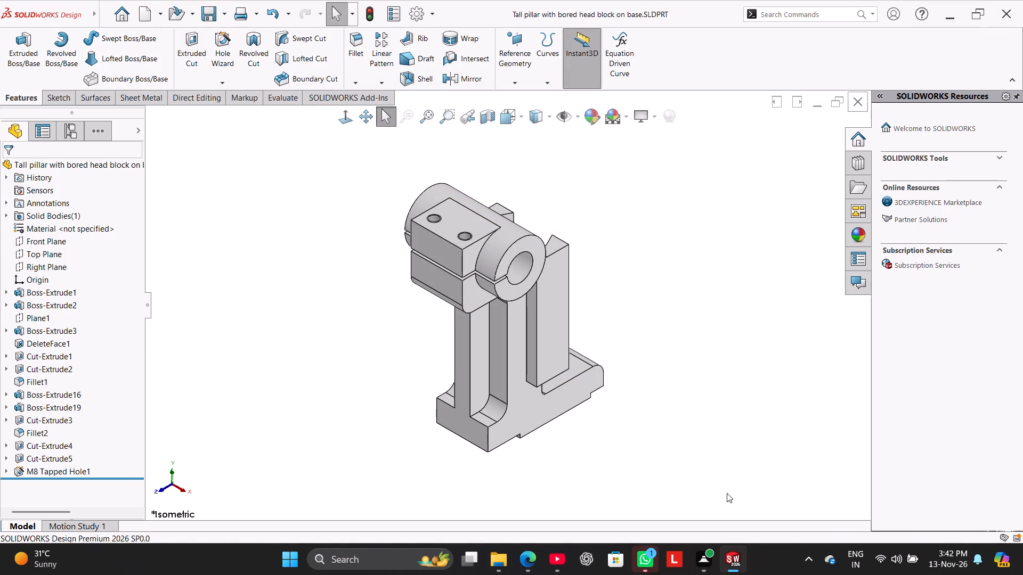